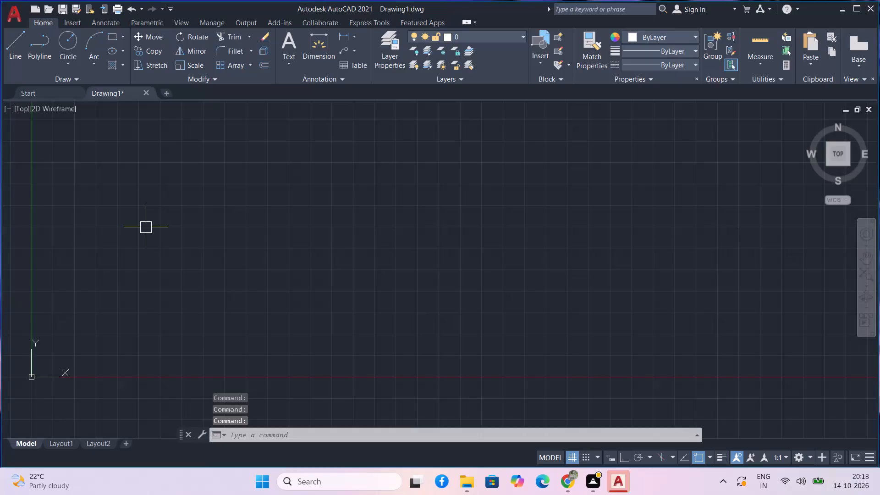
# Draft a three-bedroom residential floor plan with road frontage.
# Configure the drawing units to Engineering length type, 0'-0" precision and Inches as the insertion scale.
pyautogui.moveTo(167, 234); pyautogui.dragTo(387, 265, button='middle')
pyautogui.moveTo(379, 228); pyautogui.dragTo(377, 218, button='middle')
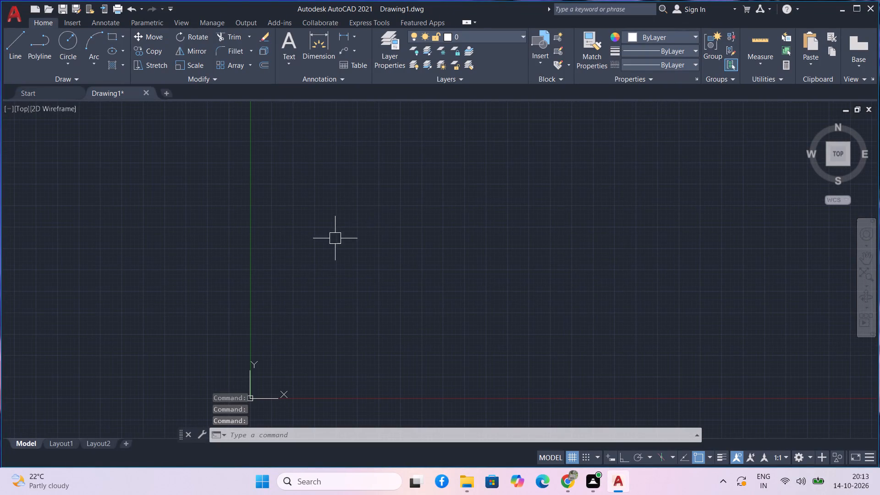
pyautogui.moveTo(312, 281); pyautogui.dragTo(279, 214, button='middle')
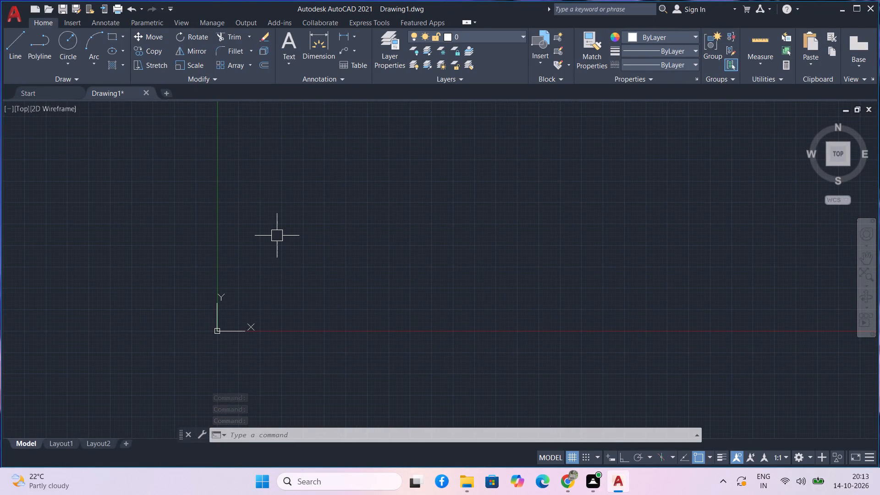
pyautogui.write('un')
pyautogui.press('space')
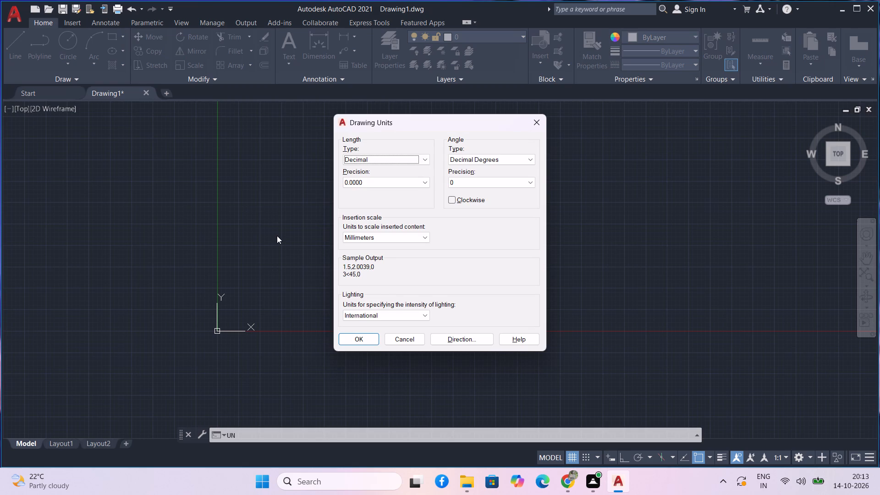
pyautogui.click(401, 153)
pyautogui.click(395, 159)
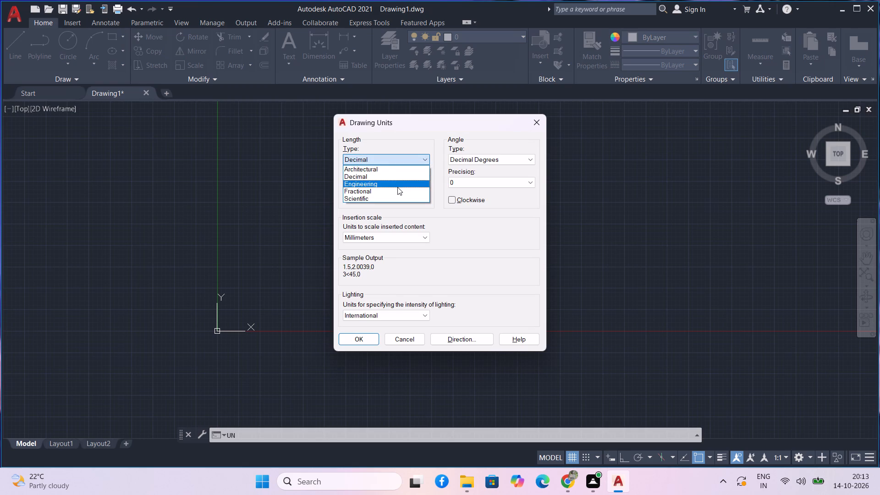
pyautogui.click(397, 187)
pyautogui.click(393, 179)
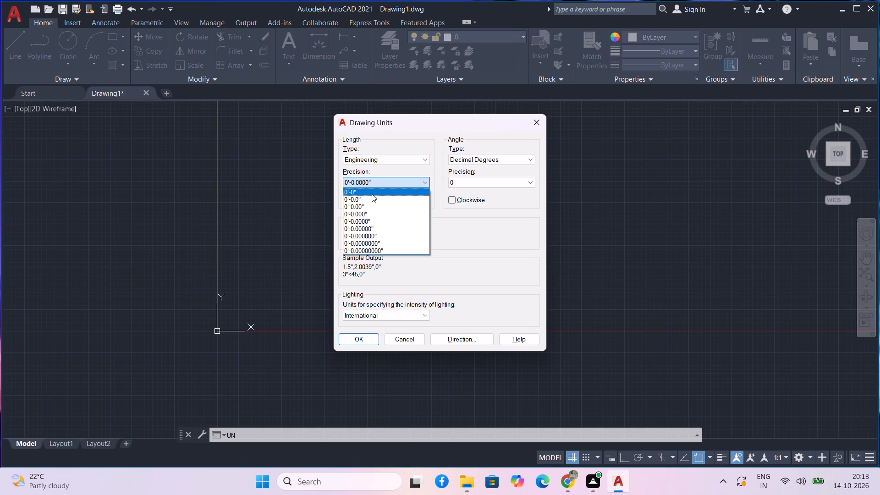
pyautogui.click(371, 191)
pyautogui.click(381, 239)
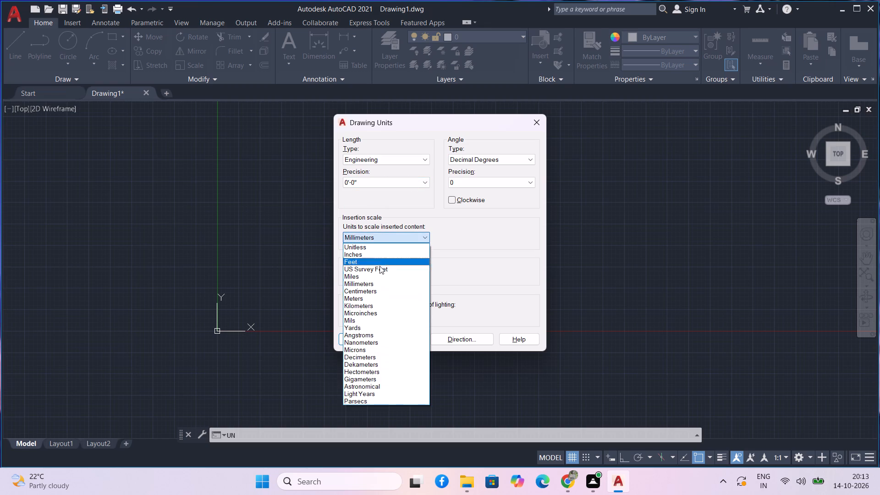
pyautogui.click(379, 255)
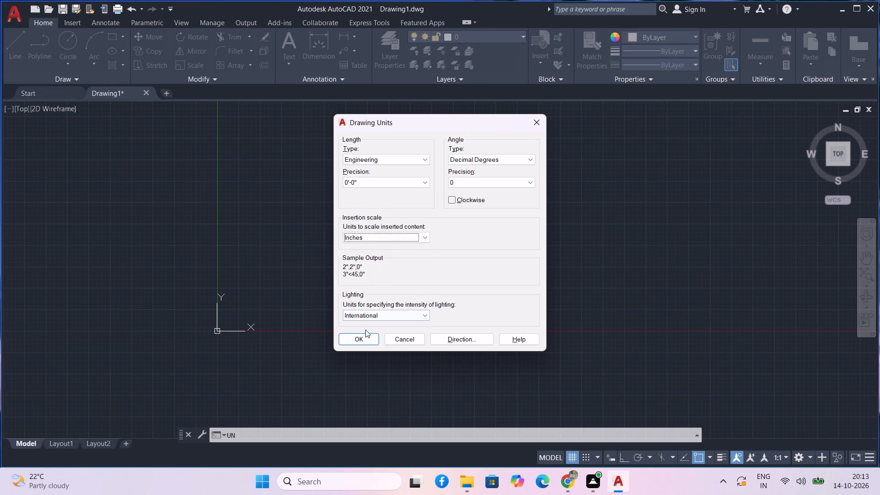
pyautogui.click(364, 339)
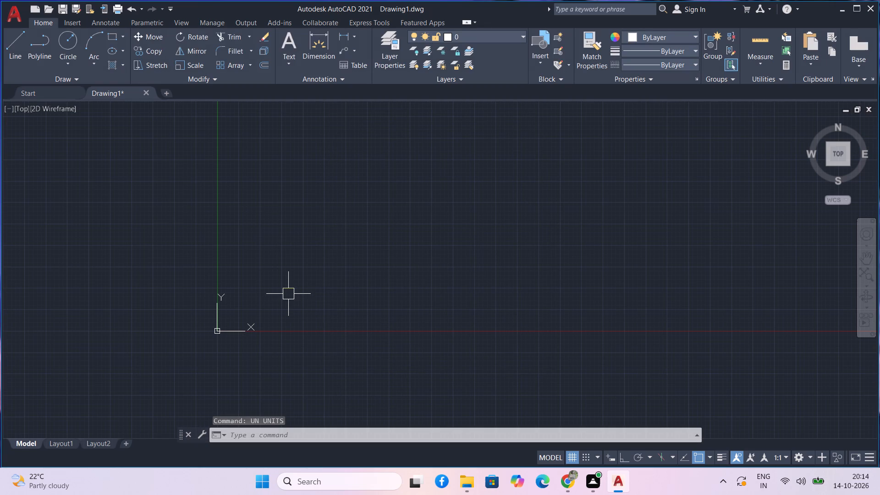
# Modify the ISO-25 dimension style's primary units to Engineering format with 0'-0" precision and a 4" round off.
pyautogui.scroll(1, 288, 294)
pyautogui.scroll(-1, 288, 294)
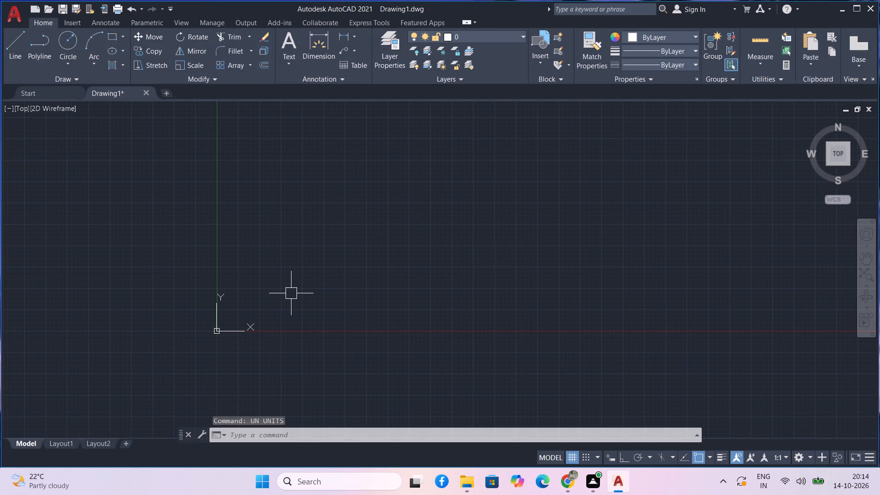
pyautogui.write('d')
pyautogui.press('space')
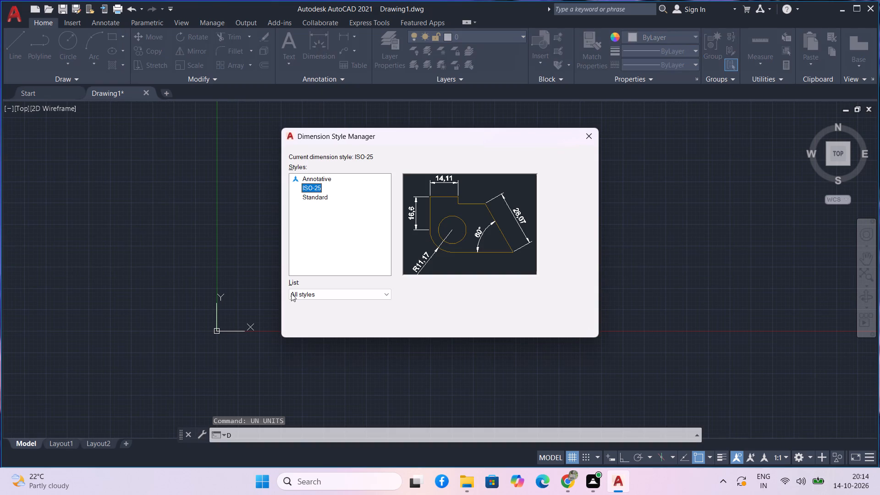
pyautogui.click(558, 215)
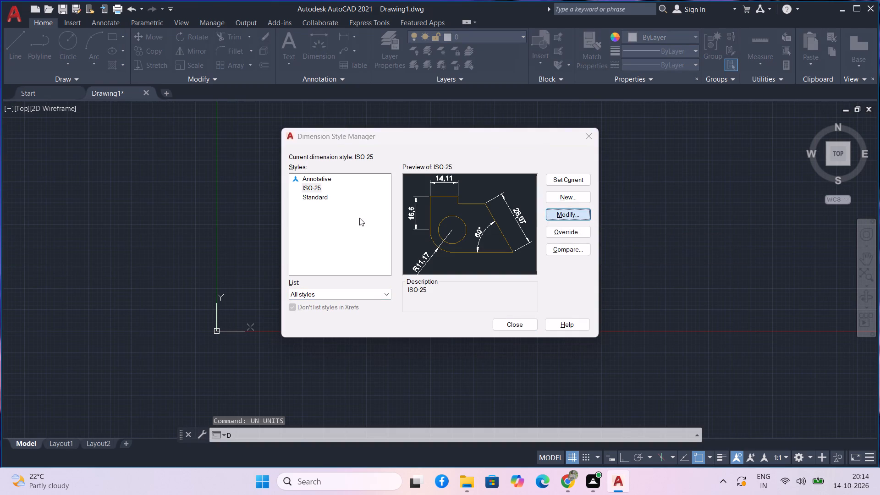
pyautogui.click(409, 141)
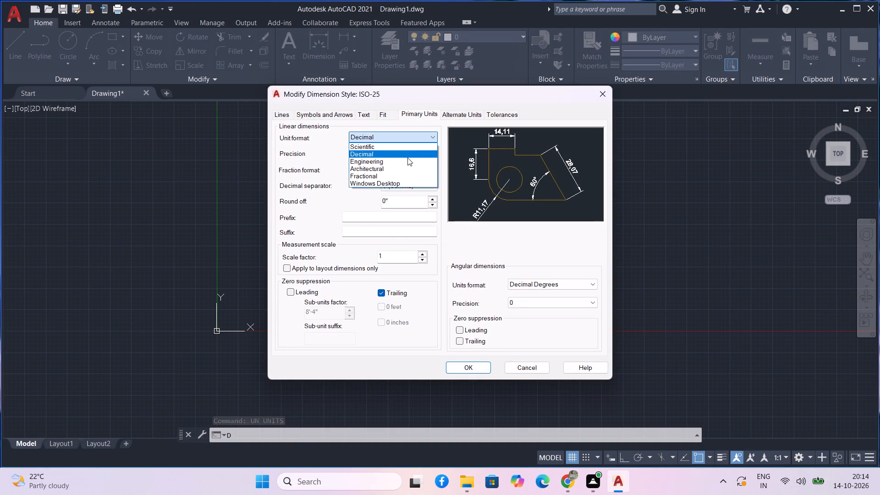
pyautogui.click(403, 163)
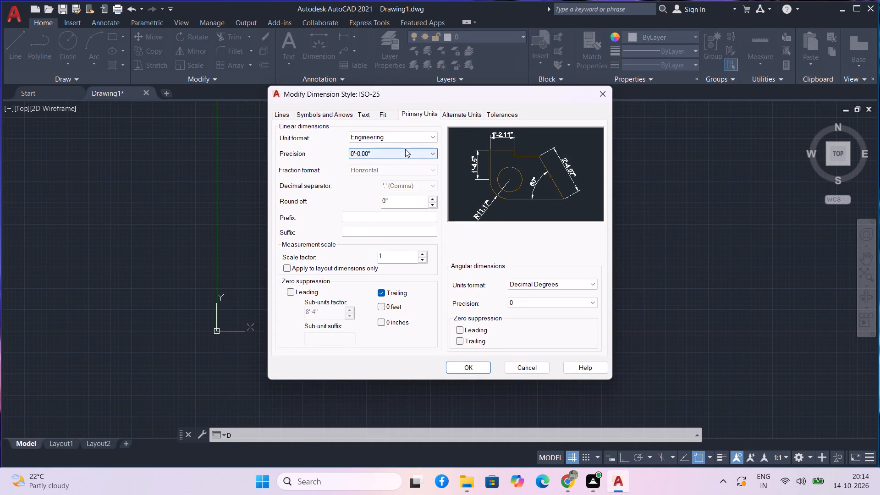
pyautogui.click(405, 151)
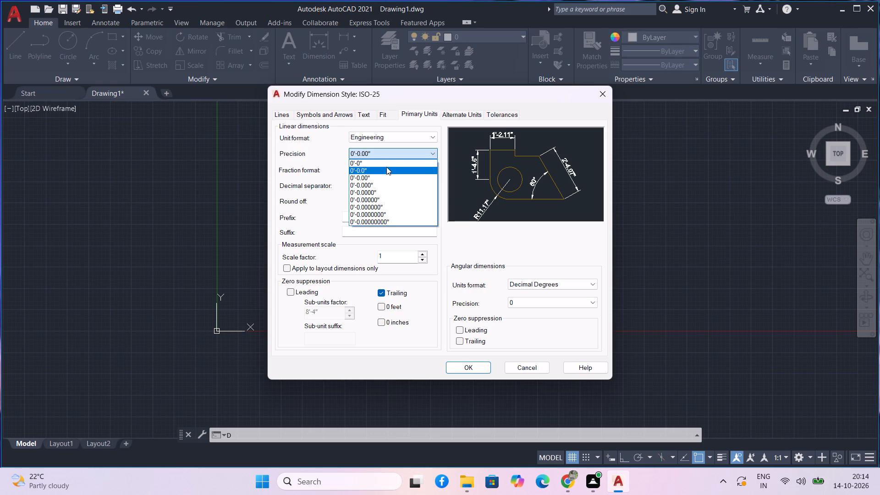
pyautogui.click(386, 165)
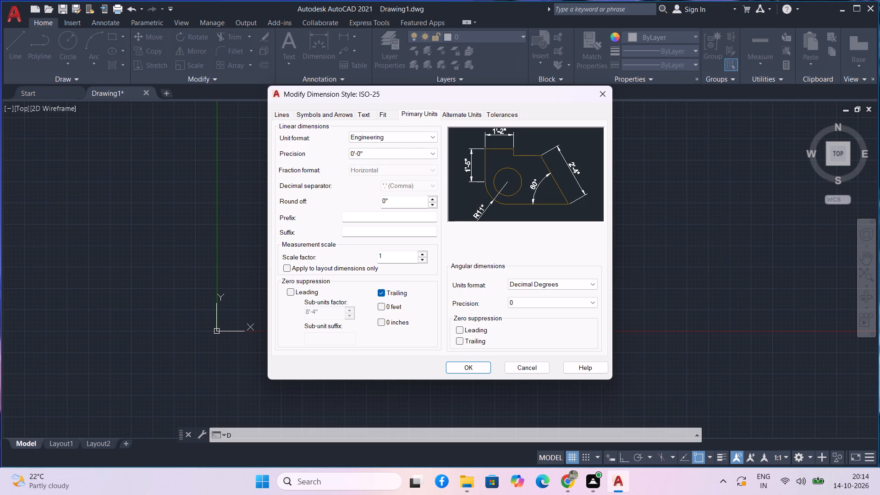
pyautogui.click(404, 201)
pyautogui.press('BackSpace')
pyautogui.press('BackSpace')
pyautogui.press('BackSpace')
pyautogui.press('BackSpace')
pyautogui.press('BackSpace')
pyautogui.press('BackSpace')
pyautogui.press('BackSpace')
pyautogui.press('BackSpace')
pyautogui.press('BackSpace')
pyautogui.press('BackSpace')
pyautogui.press('4')
pyautogui.press('Return')
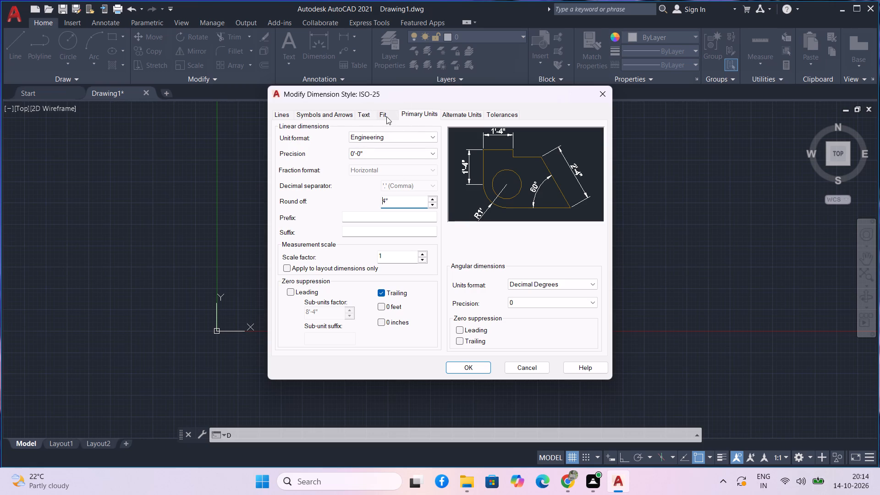
# Set the ISO-25 dimension style's text height to 4".
pyautogui.click(372, 116)
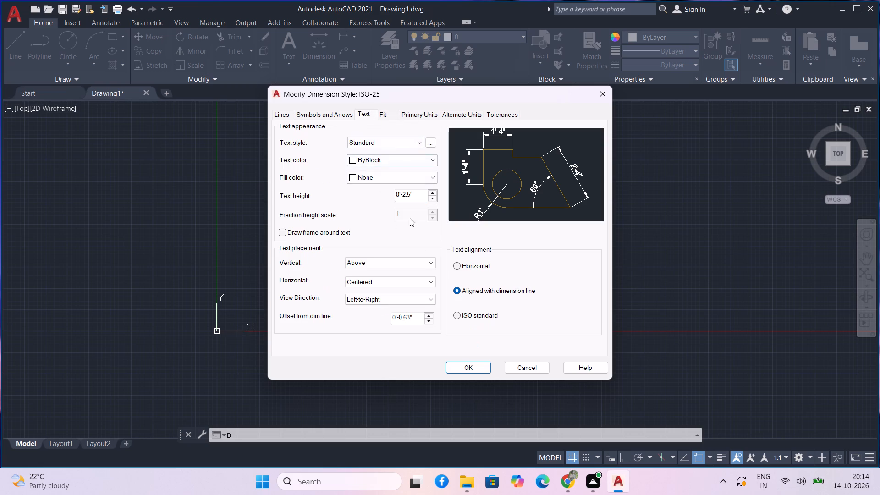
pyautogui.doubleClick(420, 196)
pyautogui.moveTo(409, 194); pyautogui.dragTo(397, 194)
pyautogui.press('BackSpace')
pyautogui.press('4')
pyautogui.press('Return')
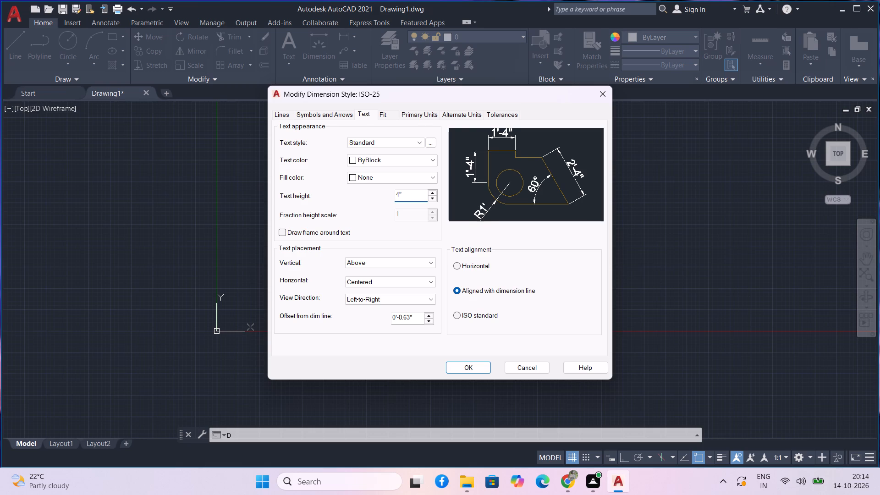
# Set the ISO-25 dimension style's arrow size to 4".
pyautogui.click(335, 113)
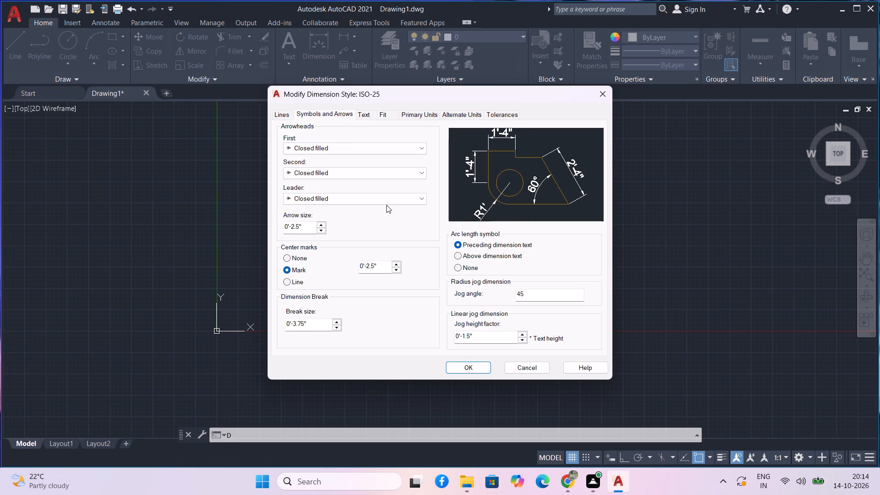
pyautogui.click(309, 231)
pyautogui.press('BackSpace')
pyautogui.press('BackSpace')
pyautogui.press('BackSpace')
pyautogui.press('BackSpace')
pyautogui.press('BackSpace')
pyautogui.press('BackSpace')
pyautogui.press('BackSpace')
pyautogui.press('BackSpace')
pyautogui.press('BackSpace')
pyautogui.press('BackSpace')
pyautogui.press('BackSpace')
pyautogui.press('BackSpace')
pyautogui.press('BackSpace')
pyautogui.press('BackSpace')
pyautogui.press('4')
pyautogui.press('Return')
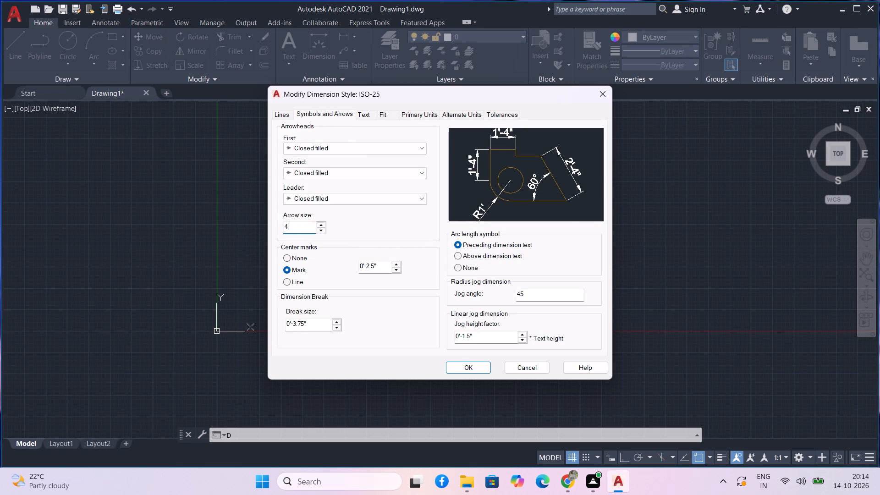
# Review the text, fit, primary and alternate unit settings, and save the modified ISO-25 dimension style.
pyautogui.click(332, 112)
pyautogui.click(361, 115)
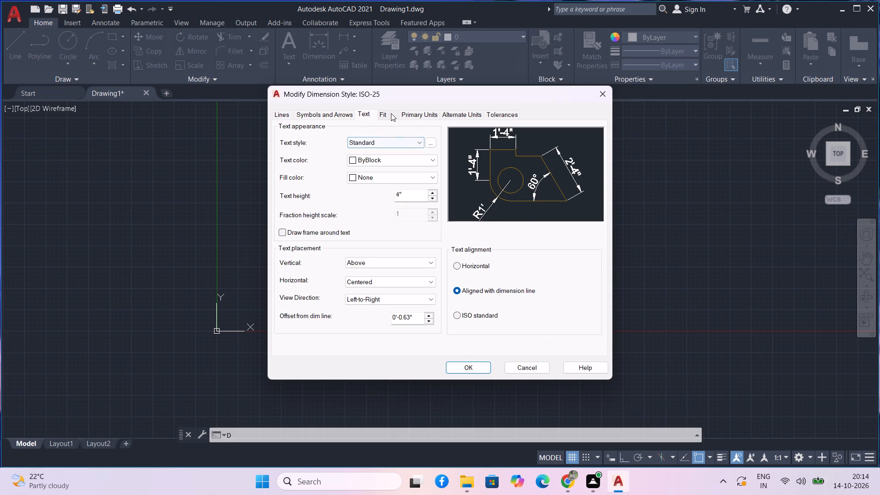
pyautogui.click(389, 114)
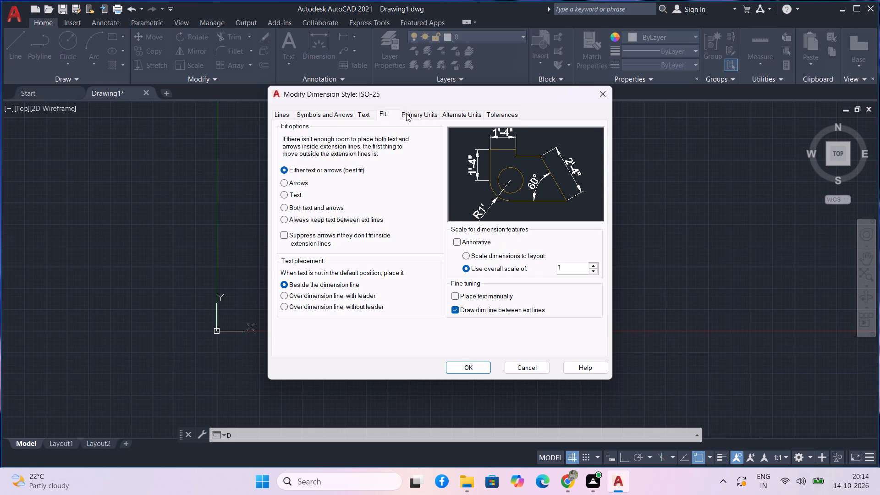
pyautogui.click(406, 115)
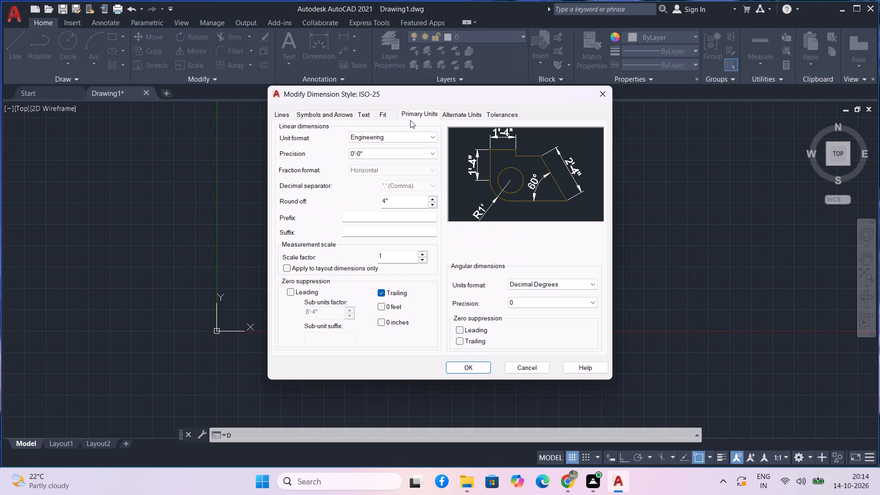
pyautogui.click(454, 117)
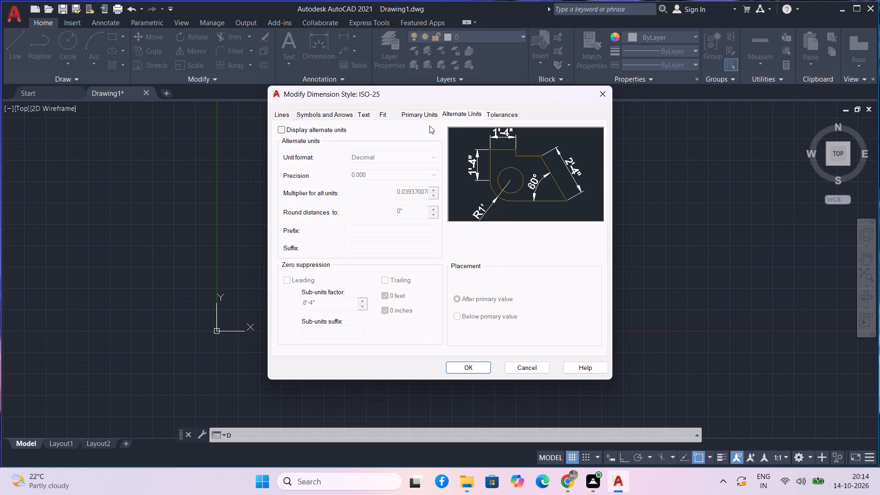
pyautogui.click(456, 366)
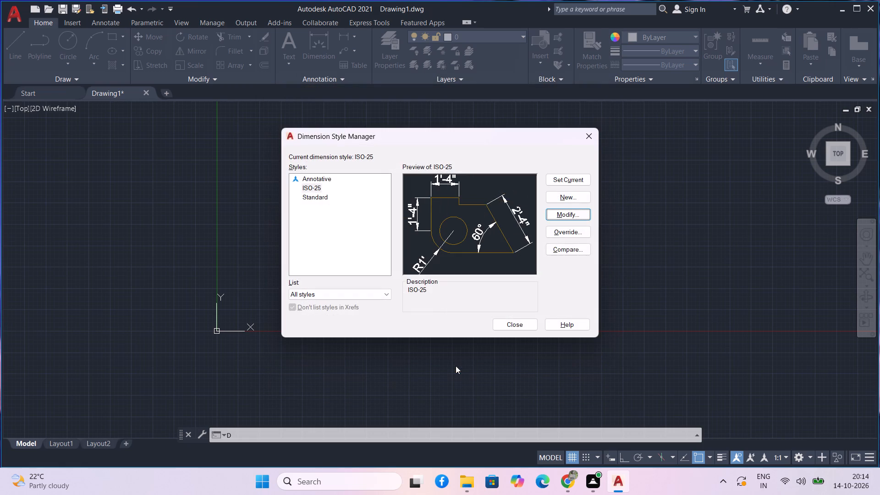
pyautogui.click(514, 326)
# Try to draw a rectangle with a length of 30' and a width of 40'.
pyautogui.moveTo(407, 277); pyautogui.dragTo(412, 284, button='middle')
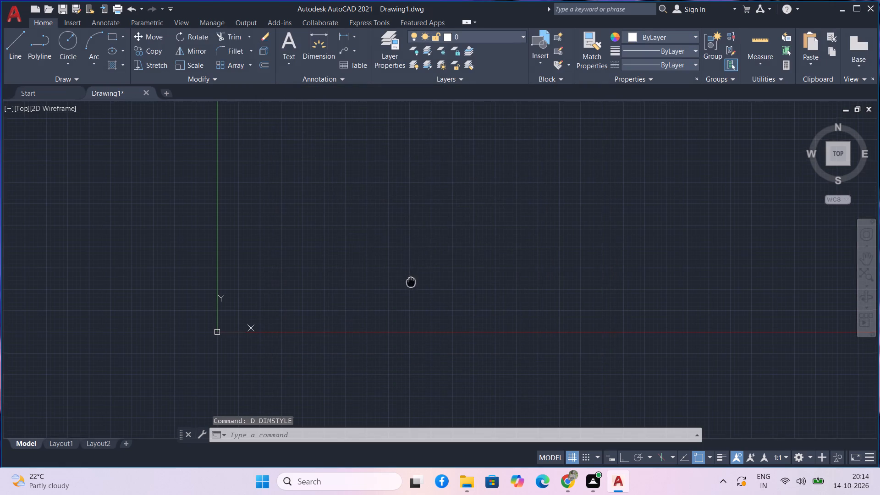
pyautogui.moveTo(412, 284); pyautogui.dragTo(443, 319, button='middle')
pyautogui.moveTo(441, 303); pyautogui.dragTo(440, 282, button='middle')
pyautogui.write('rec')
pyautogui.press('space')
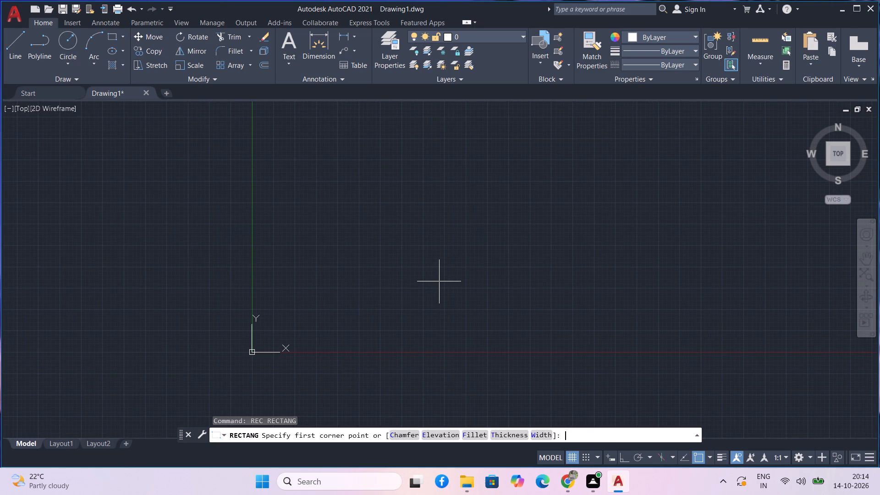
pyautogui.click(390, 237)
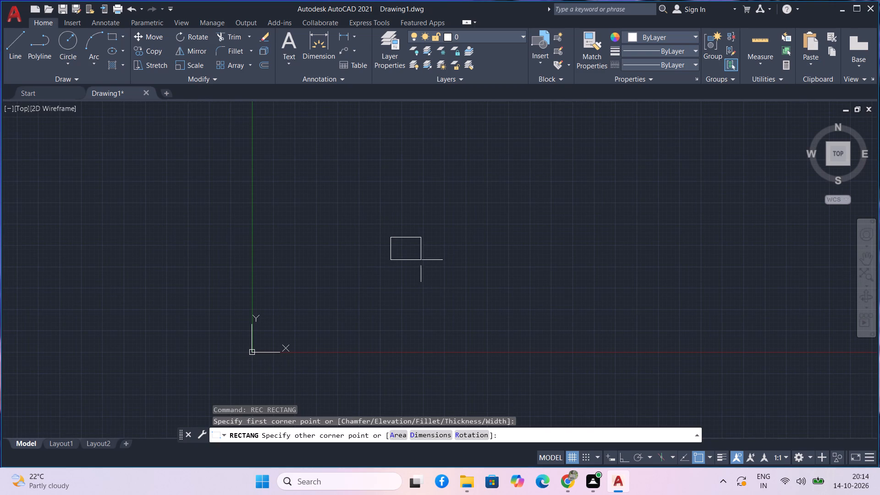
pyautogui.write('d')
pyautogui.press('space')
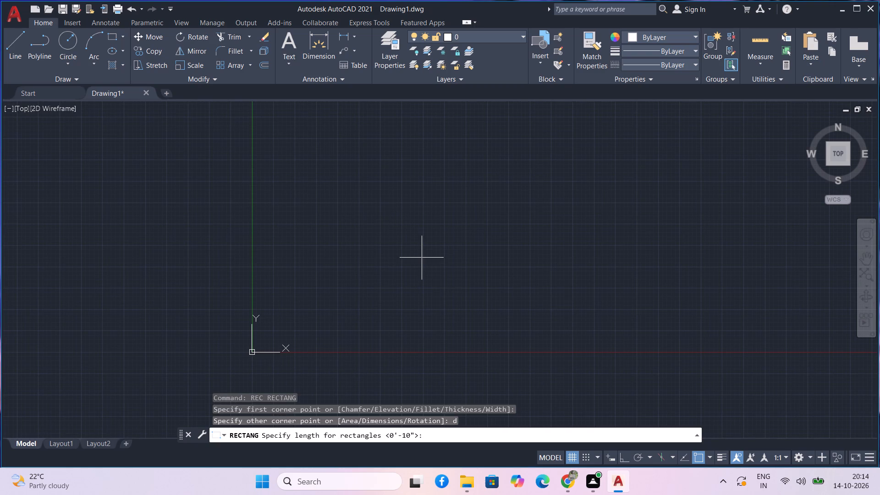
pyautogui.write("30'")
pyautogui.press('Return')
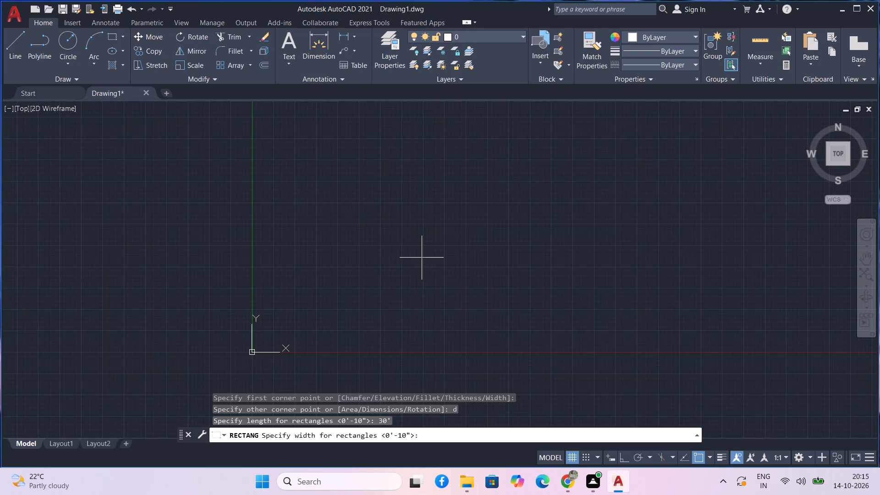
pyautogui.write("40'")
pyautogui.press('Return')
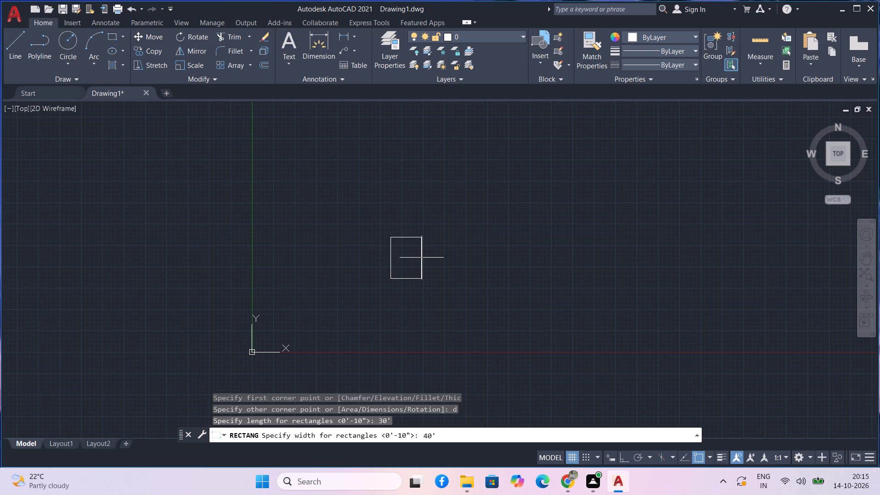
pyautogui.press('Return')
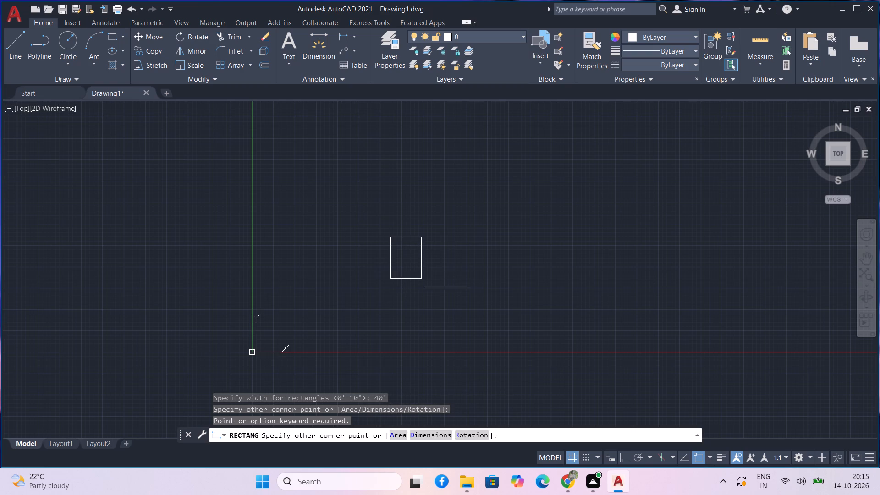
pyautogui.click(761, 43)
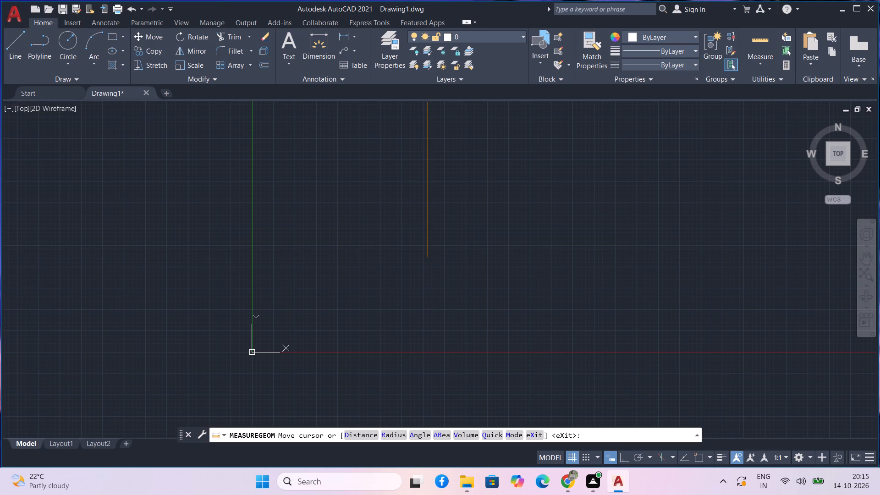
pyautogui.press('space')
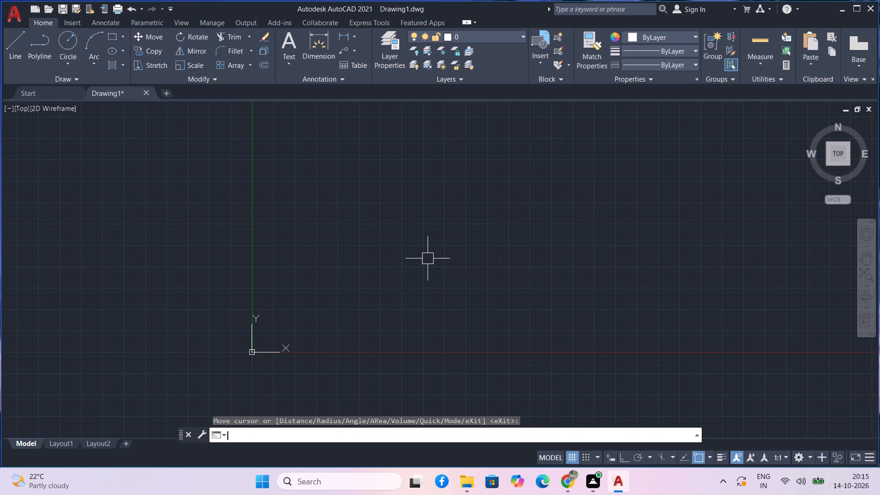
# Draw a rectangle by dimensions, 30' long and 40' wide, above and to the right of the origin.
pyautogui.write('re')
pyautogui.press('Escape')
pyautogui.write('rec')
pyautogui.press('space')
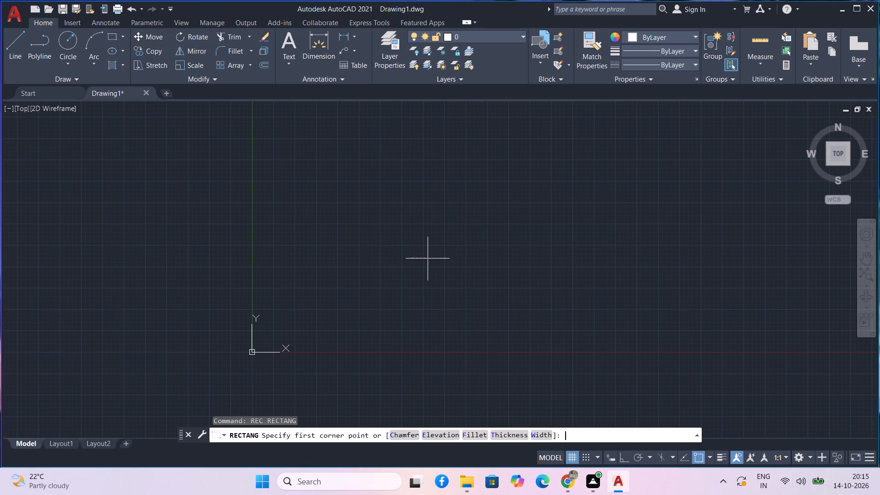
pyautogui.click(367, 248)
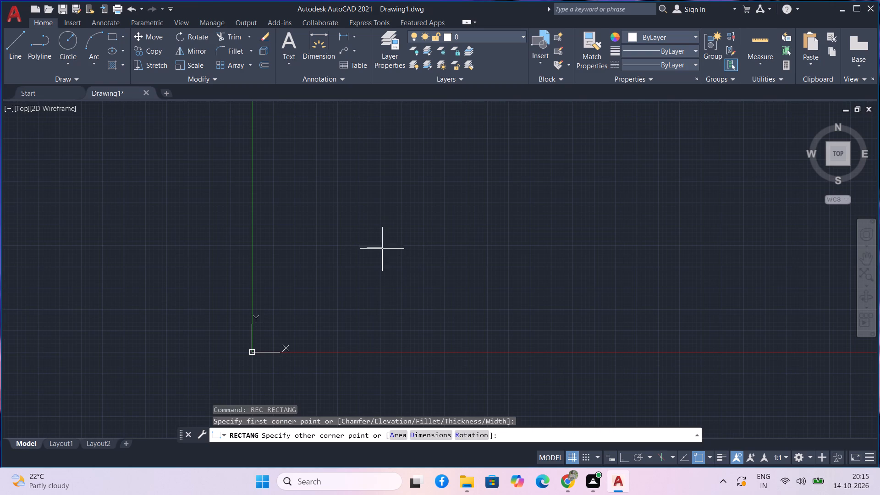
pyautogui.write('d')
pyautogui.press('space')
pyautogui.write("30'")
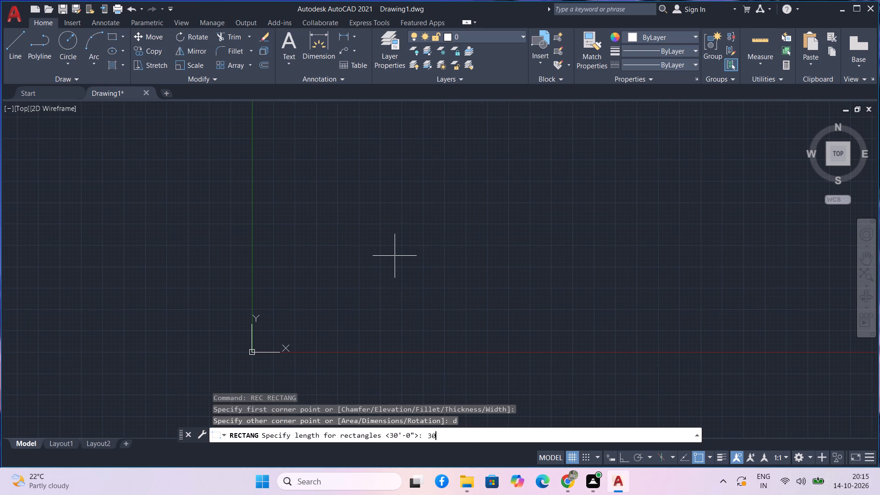
pyautogui.press('Return')
pyautogui.write("40'")
pyautogui.press('Return')
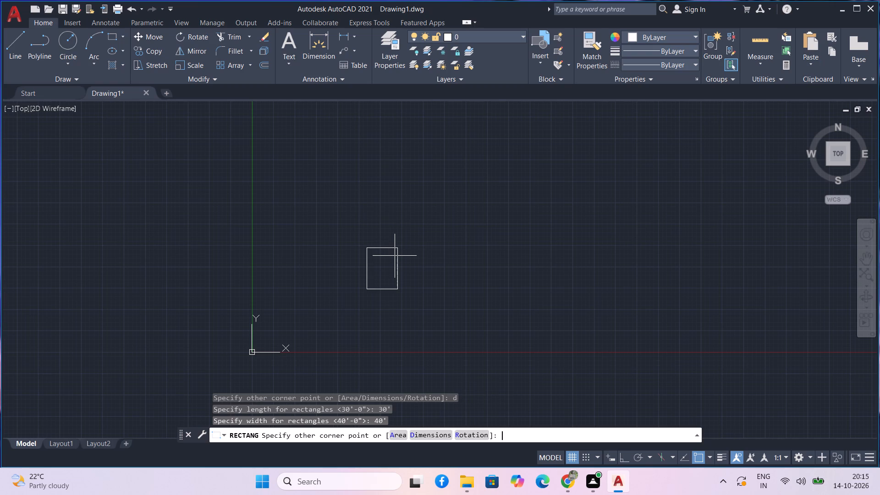
pyautogui.click(378, 273)
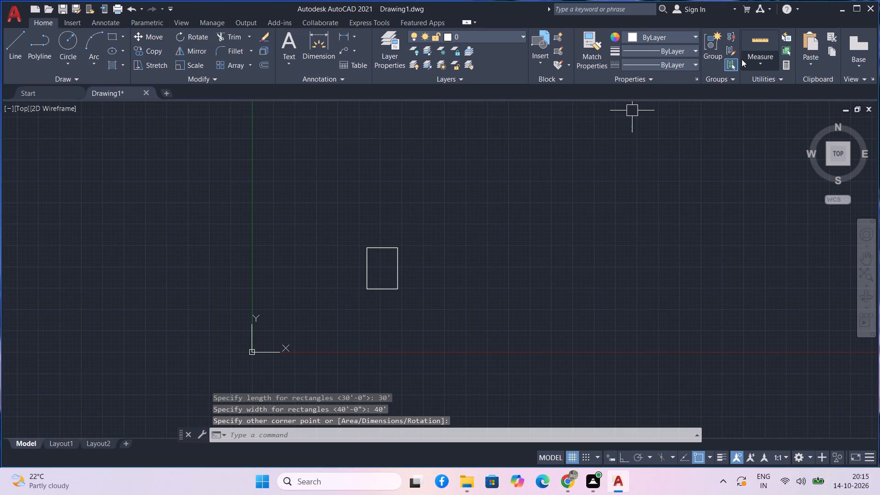
# Check the rectangle's side lengths with a quick measurement.
pyautogui.click(762, 50)
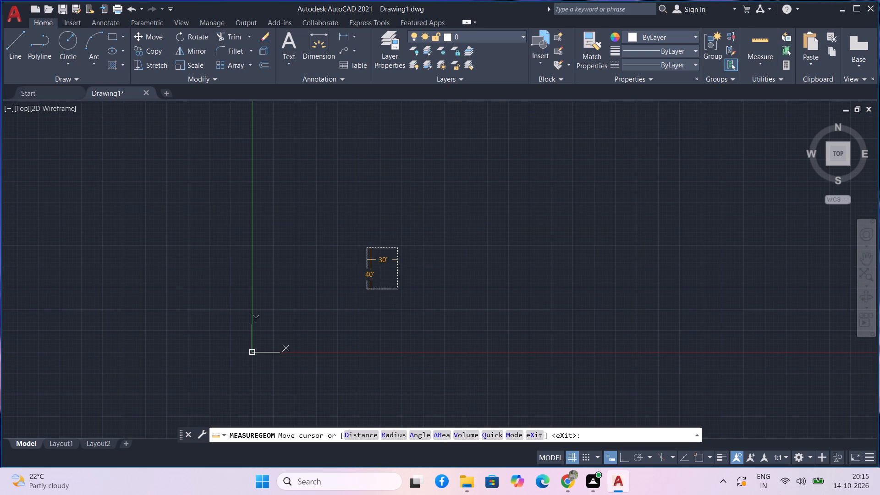
pyautogui.press('Escape')
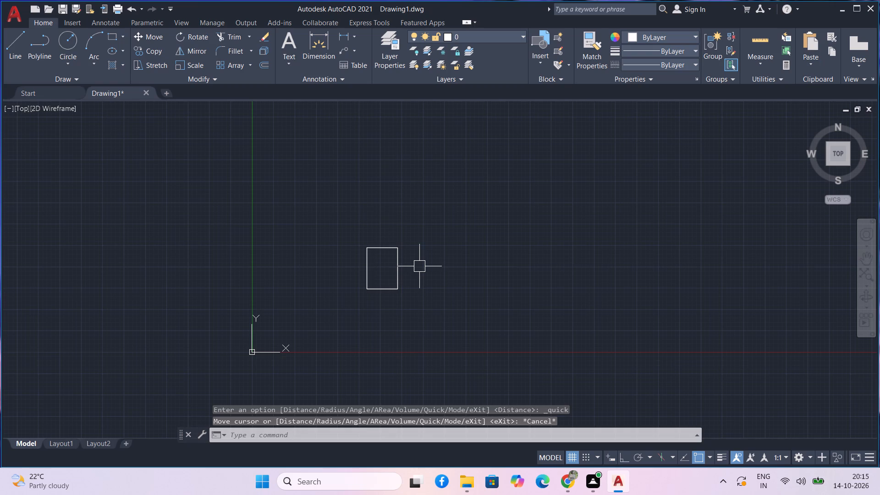
# Offset the rectangle 9" inward to form the outer wall thickness.
pyautogui.scroll(1, 400, 335)
pyautogui.moveTo(389, 300); pyautogui.dragTo(375, 320, button='middle')
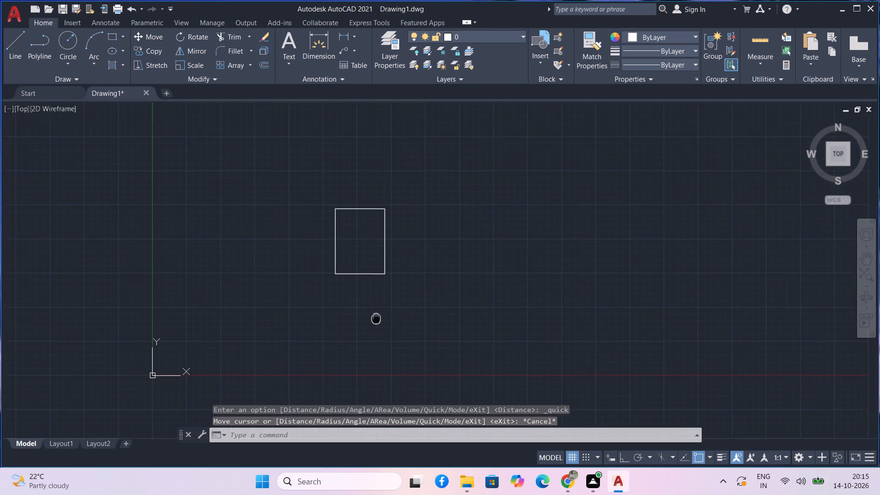
pyautogui.moveTo(375, 320); pyautogui.dragTo(373, 324, button='middle')
pyautogui.scroll(1, 373, 284)
pyautogui.moveTo(369, 266); pyautogui.dragTo(368, 282, button='middle')
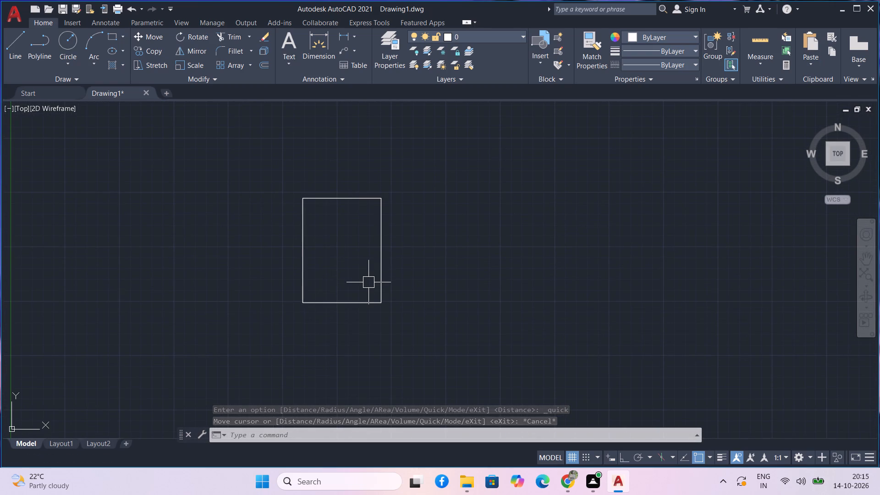
pyautogui.write('o')
pyautogui.press('space')
pyautogui.write('9')
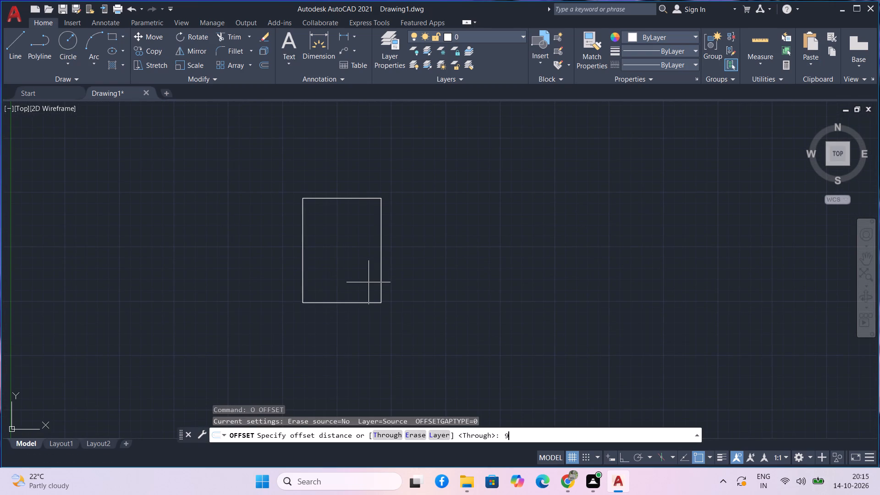
pyautogui.press('space')
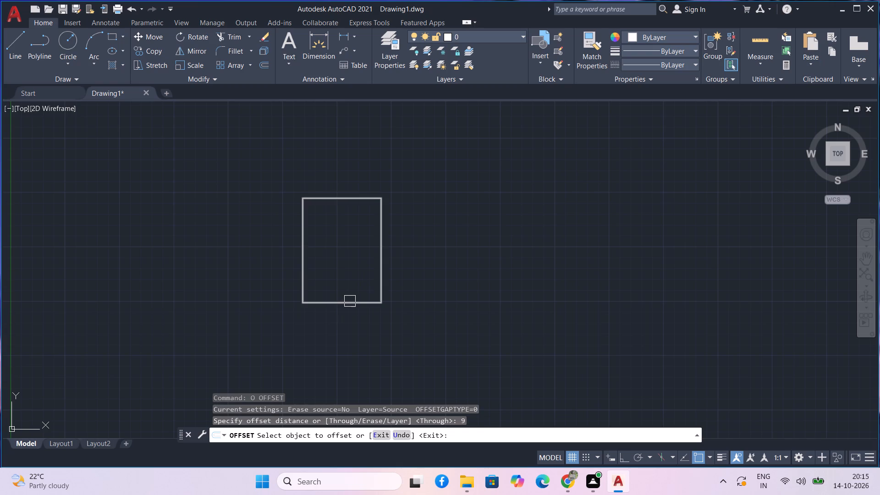
pyautogui.click(350, 301)
pyautogui.click(350, 275)
pyautogui.middleClick(338, 286)
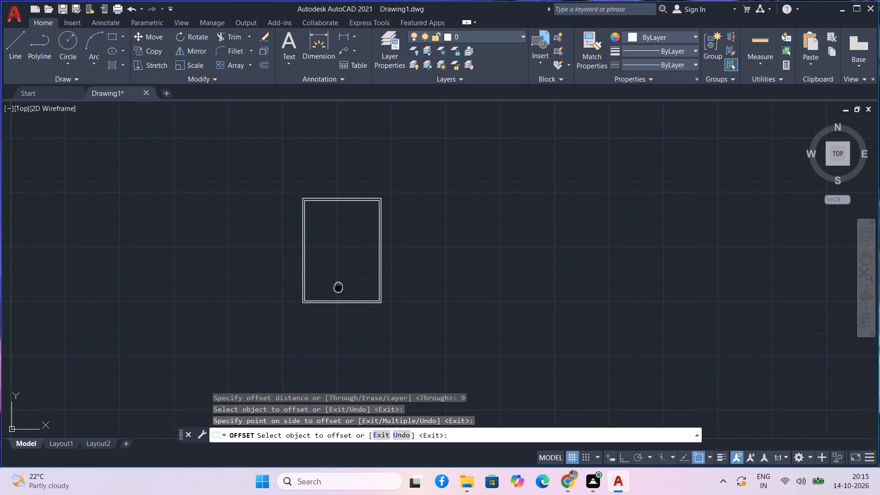
pyautogui.scroll(3, 331, 292)
pyautogui.click(333, 334)
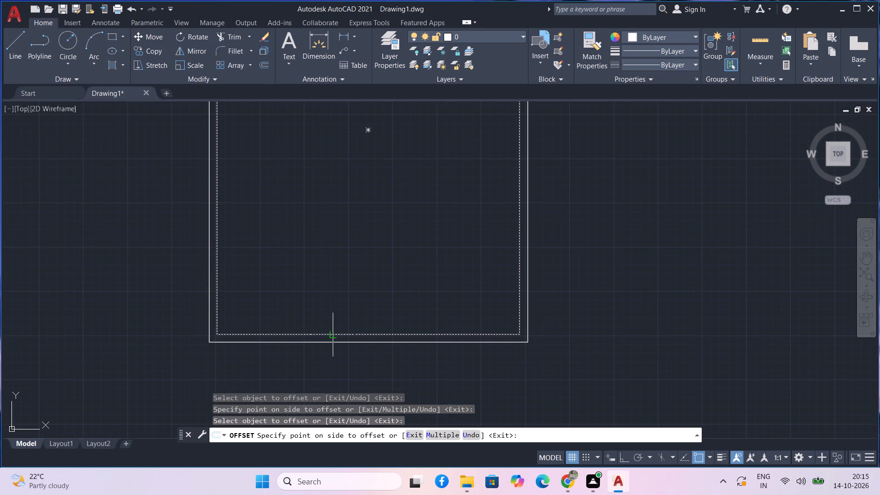
pyautogui.press('Escape')
# Explode the inner rectangle into separate lines.
pyautogui.write('x')
pyautogui.press('space')
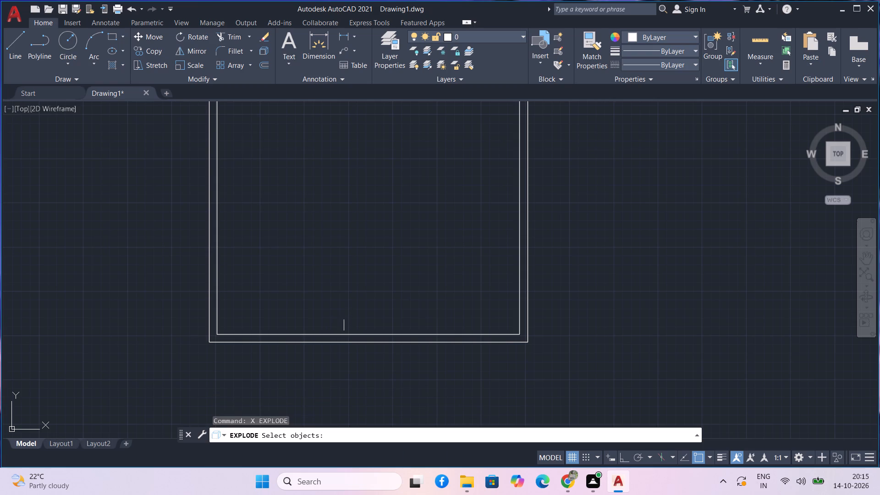
pyautogui.click(352, 333)
pyautogui.press('space')
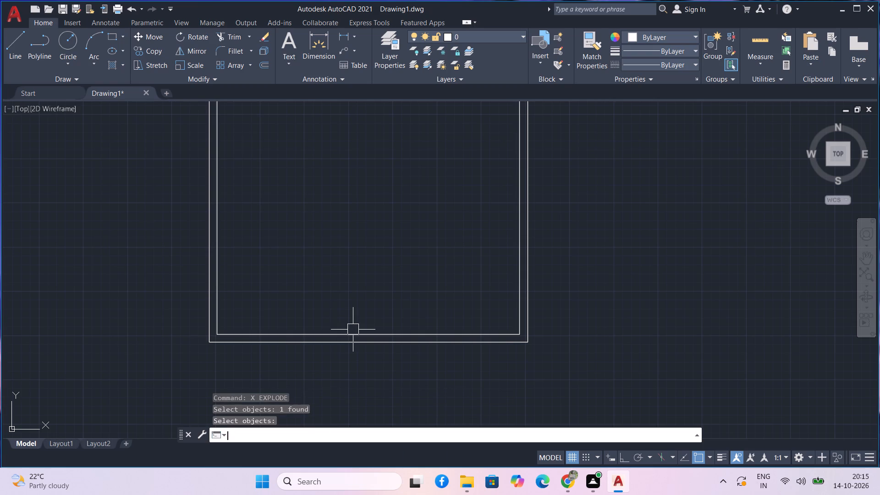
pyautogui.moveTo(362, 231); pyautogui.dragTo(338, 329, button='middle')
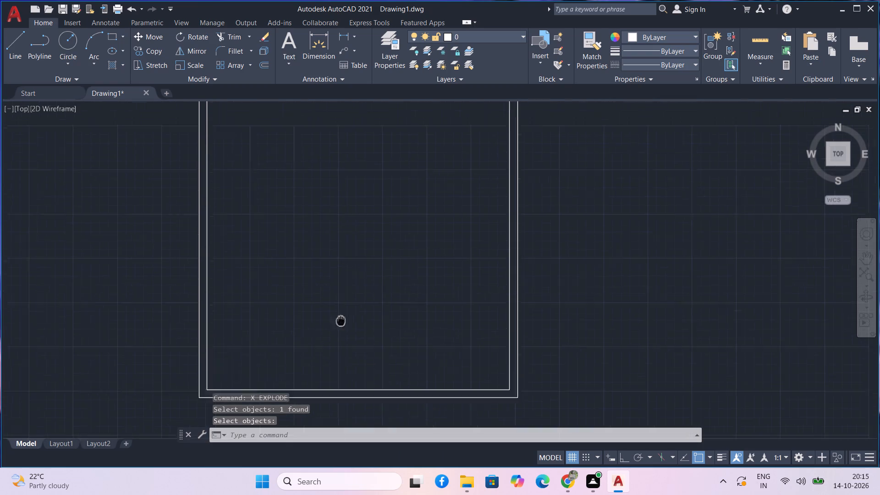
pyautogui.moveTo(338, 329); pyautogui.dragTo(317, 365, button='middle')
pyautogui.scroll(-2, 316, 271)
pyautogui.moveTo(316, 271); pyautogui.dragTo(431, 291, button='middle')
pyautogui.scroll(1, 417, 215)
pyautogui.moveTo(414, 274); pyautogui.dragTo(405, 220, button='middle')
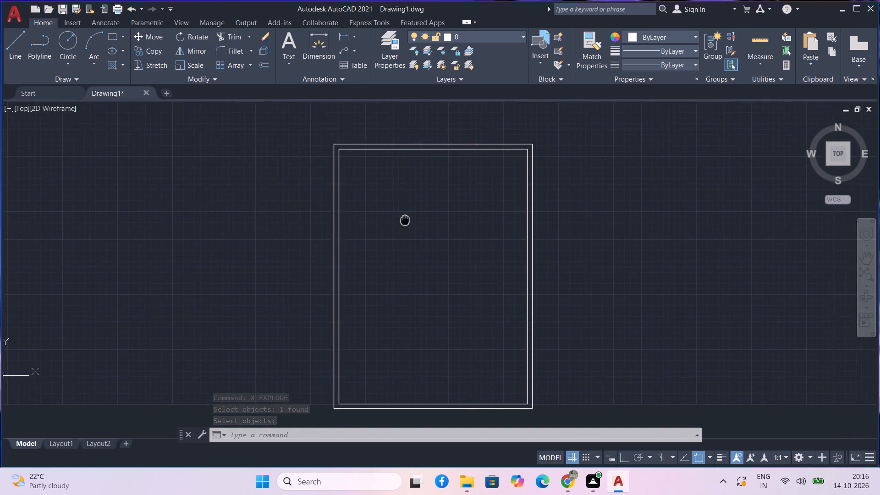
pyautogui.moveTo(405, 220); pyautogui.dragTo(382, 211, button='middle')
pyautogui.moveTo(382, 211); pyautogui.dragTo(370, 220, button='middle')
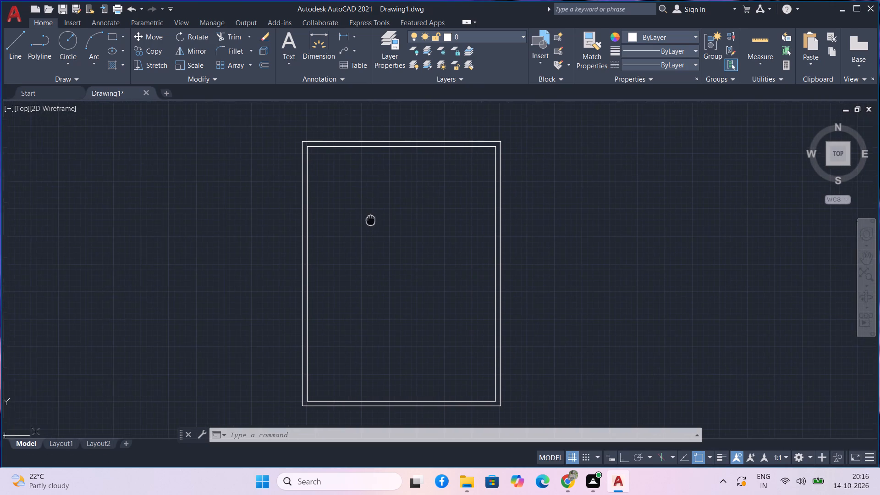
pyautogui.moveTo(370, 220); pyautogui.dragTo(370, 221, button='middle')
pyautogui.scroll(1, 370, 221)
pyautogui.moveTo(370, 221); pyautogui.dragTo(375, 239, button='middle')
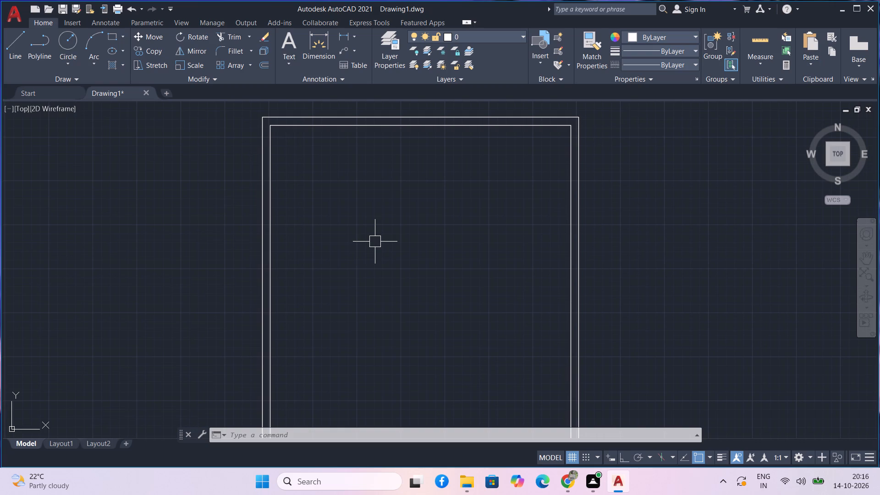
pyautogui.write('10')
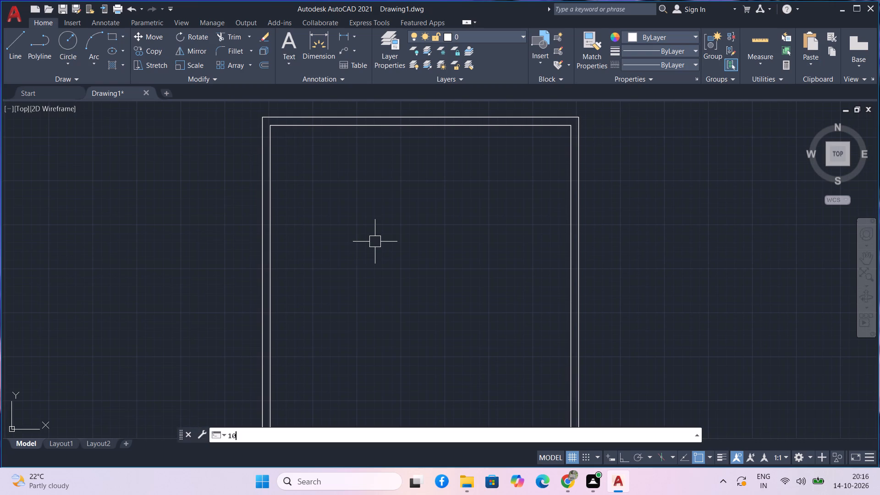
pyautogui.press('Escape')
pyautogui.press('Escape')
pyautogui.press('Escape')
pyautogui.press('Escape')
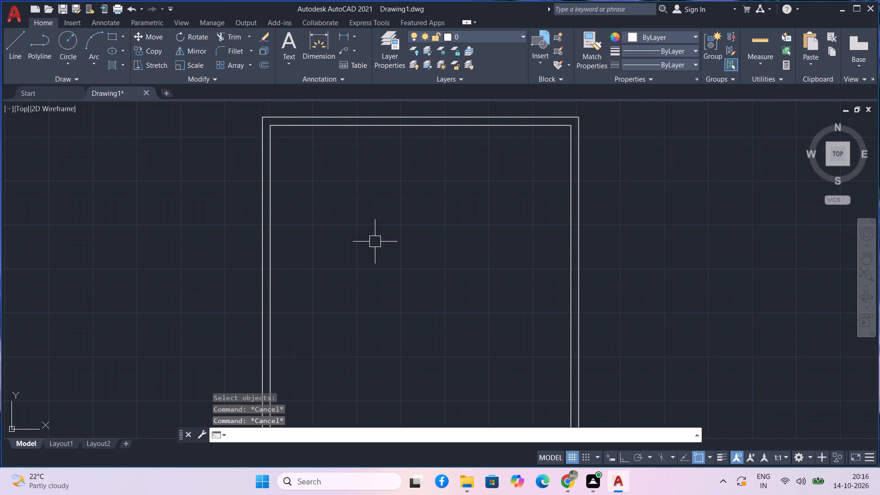
# Offset the top line of the inner rectangle 10' downward, into the interior.
pyautogui.write('o')
pyautogui.press('space')
pyautogui.write('10')
pyautogui.press("'")
pyautogui.press('Return')
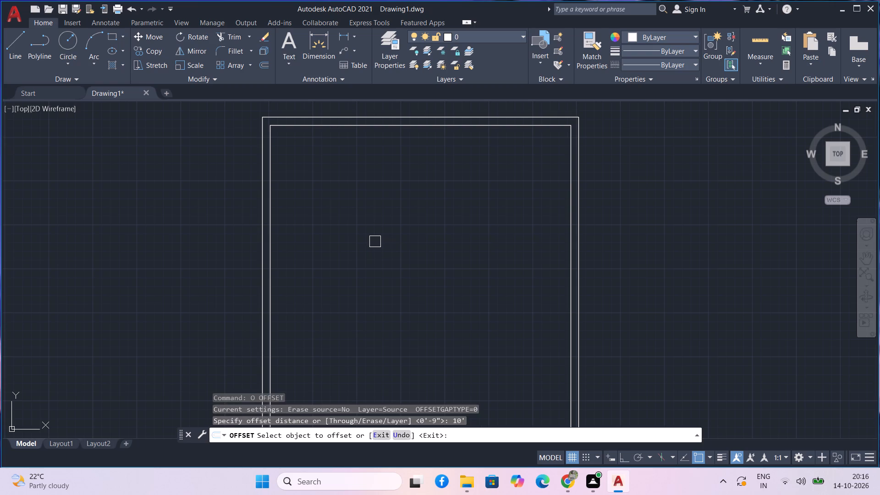
pyautogui.click(359, 128)
pyautogui.click(368, 297)
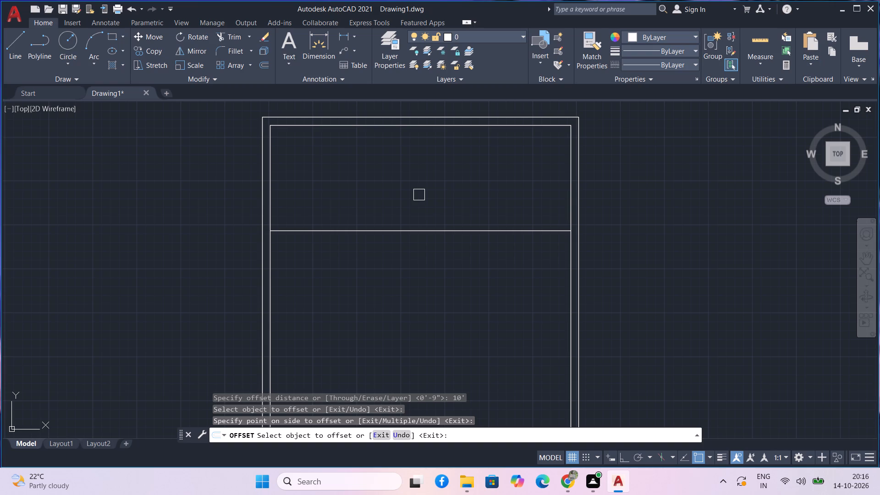
pyautogui.press('Escape')
# Offset the left line of the inner rectangle 12' to the right, into the interior.
pyautogui.write('o')
pyautogui.press('space')
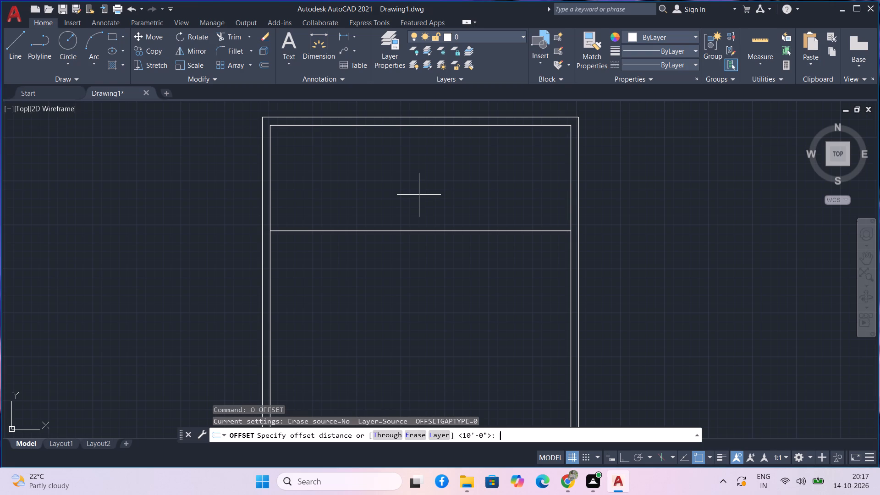
pyautogui.write('12')
pyautogui.press("'")
pyautogui.press('Return')
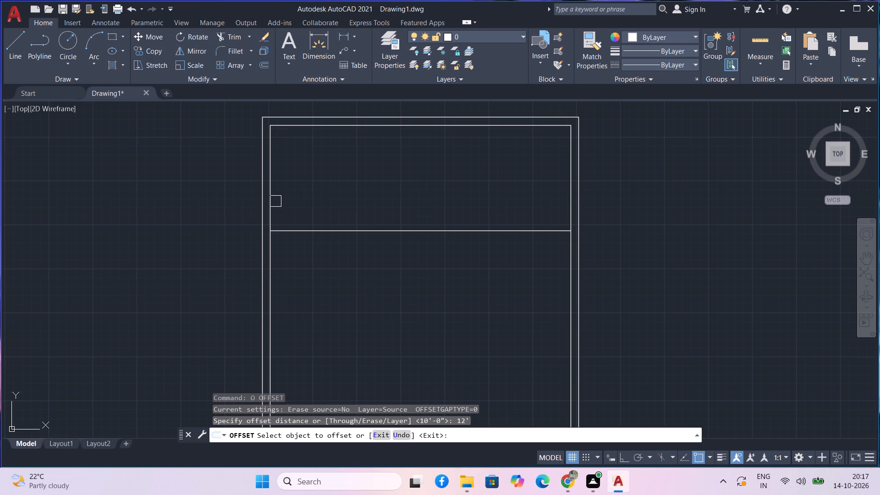
pyautogui.click(273, 204)
pyautogui.click(385, 204)
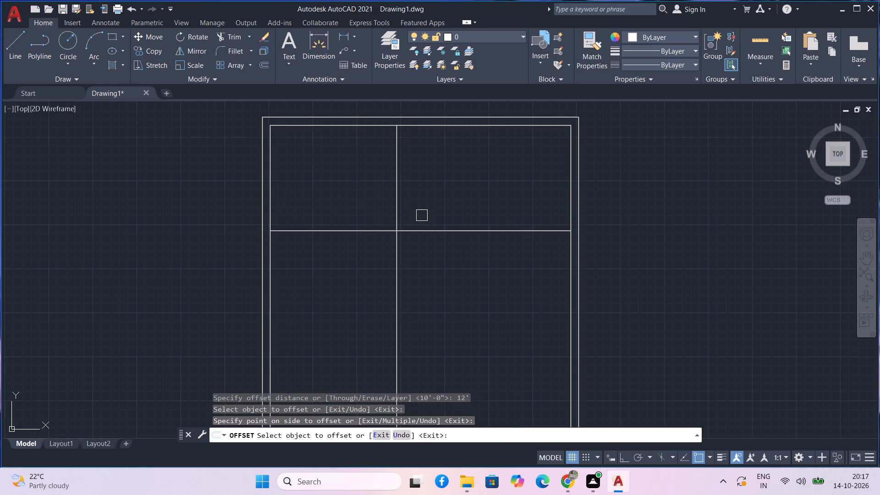
pyautogui.press('space')
# Offset the new vertical division line 8' further to the right, inside the plan.
pyautogui.press('p')
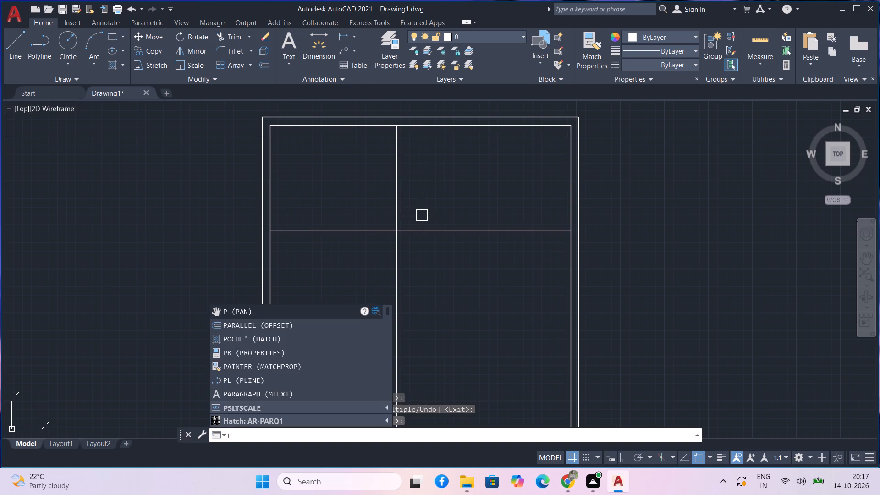
pyautogui.press('BackSpace')
pyautogui.write('o')
pyautogui.press('space')
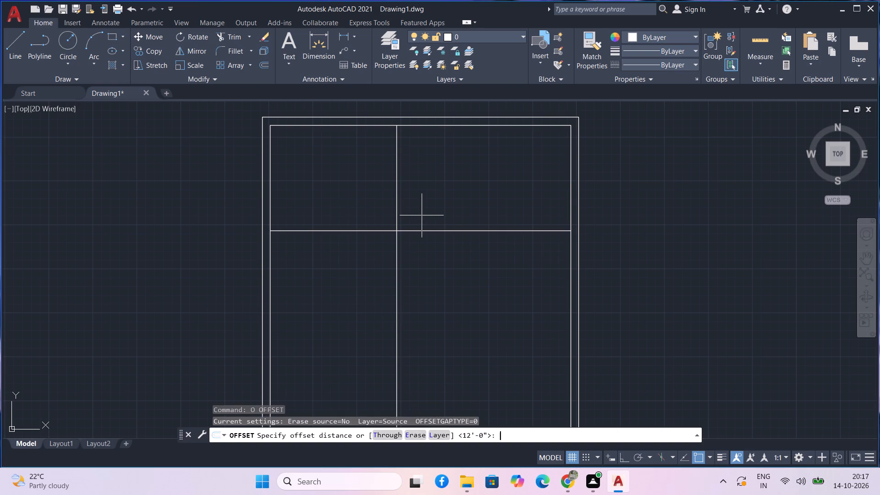
pyautogui.write("8'")
pyautogui.press('Return')
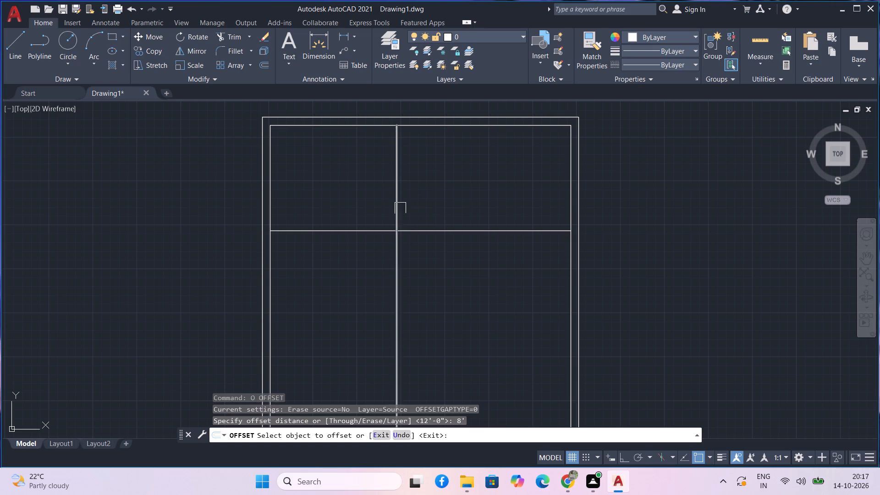
pyautogui.moveTo(400, 208); pyautogui.dragTo(405, 207)
pyautogui.click(423, 204)
# Check the size of the upper-right room with a quick measurement.
pyautogui.moveTo(505, 211); pyautogui.dragTo(500, 213, button='middle')
pyautogui.moveTo(490, 215); pyautogui.dragTo(365, 220, button='middle')
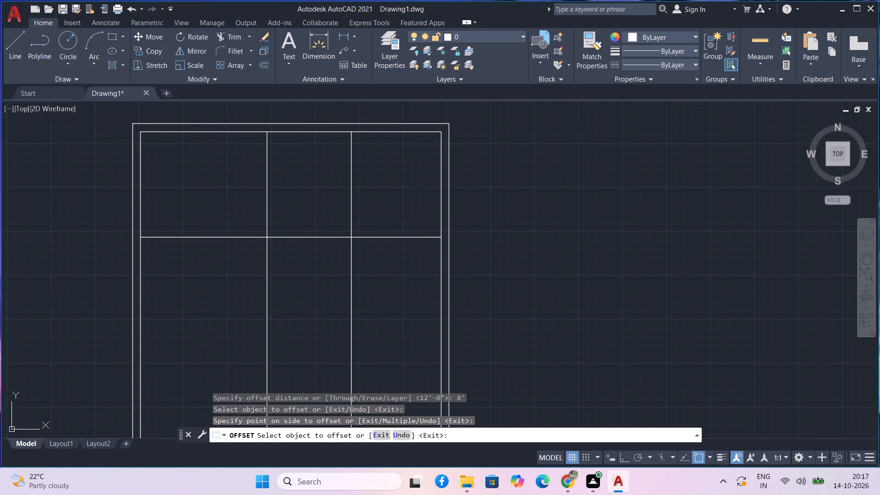
pyautogui.moveTo(764, 42); pyautogui.dragTo(742, 49)
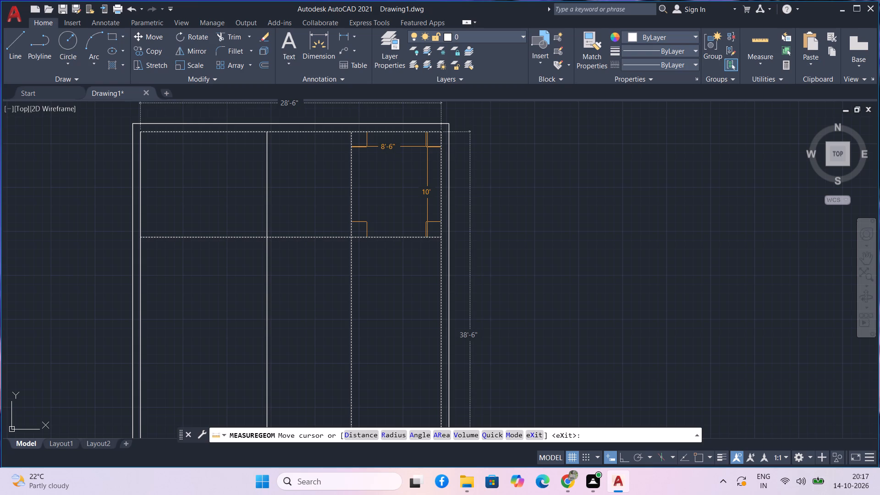
pyautogui.press('Escape')
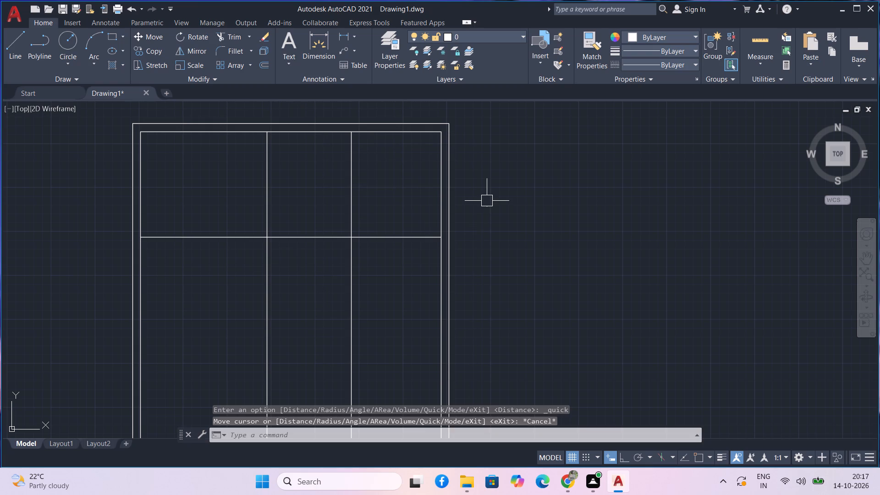
# Start the Trim command for the interior division lines.
pyautogui.write('tr')
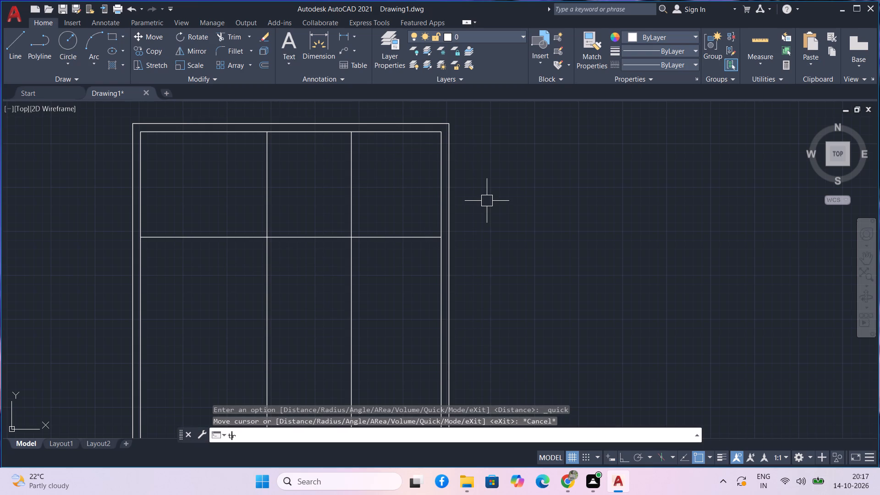
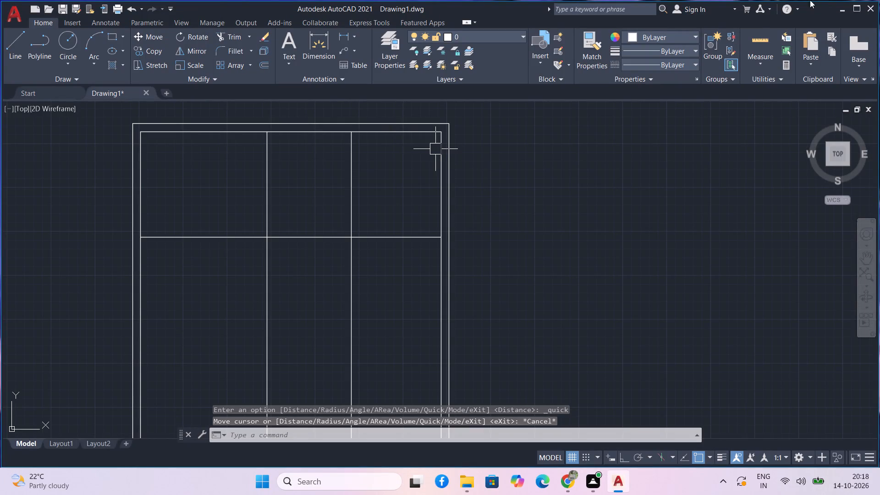
# Check the size of the upper middle room between the two vertical division lines with a quick measurement.
pyautogui.click(769, 38)
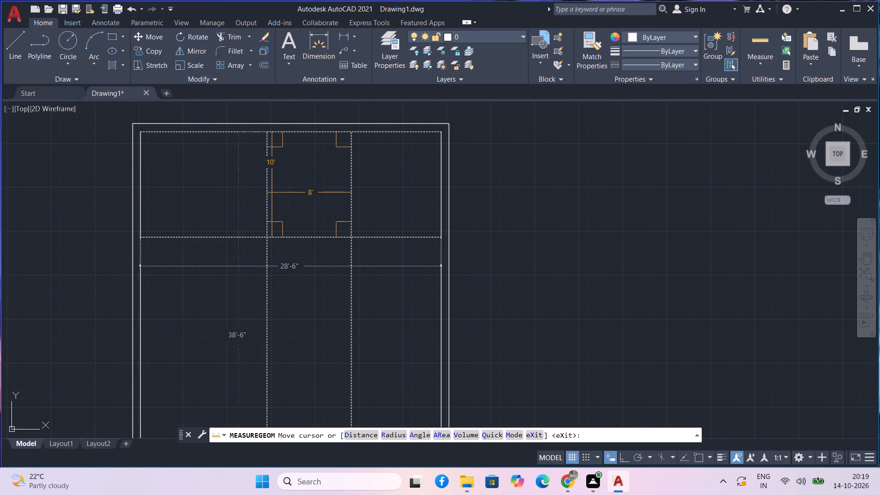
pyautogui.press('Escape')
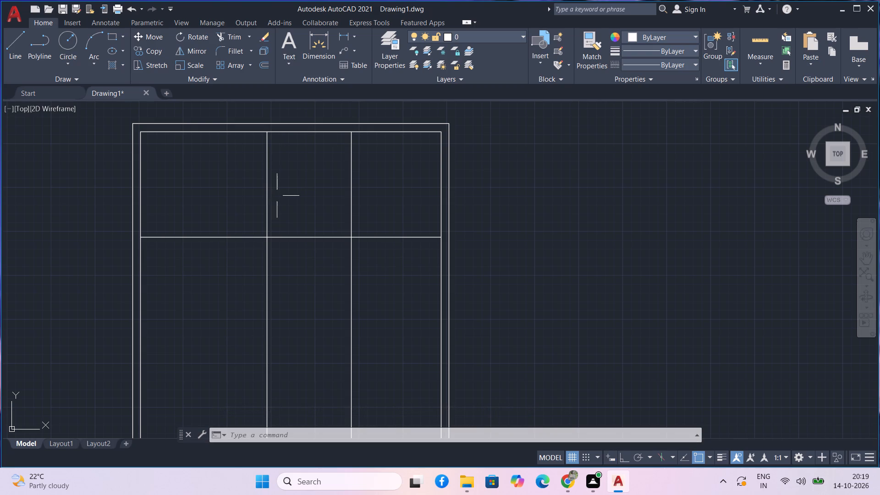
pyautogui.hotkey('ctrl', 'z')
pyautogui.hotkey('ctrl', 'z')
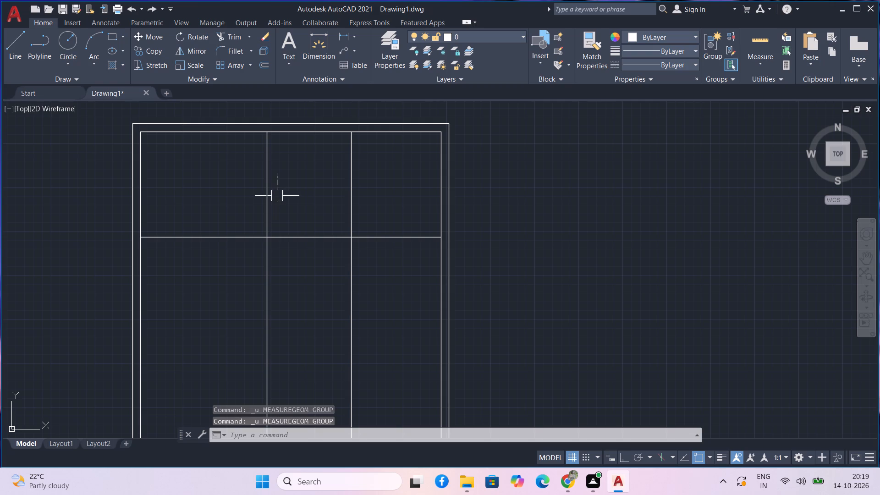
pyautogui.press('Escape')
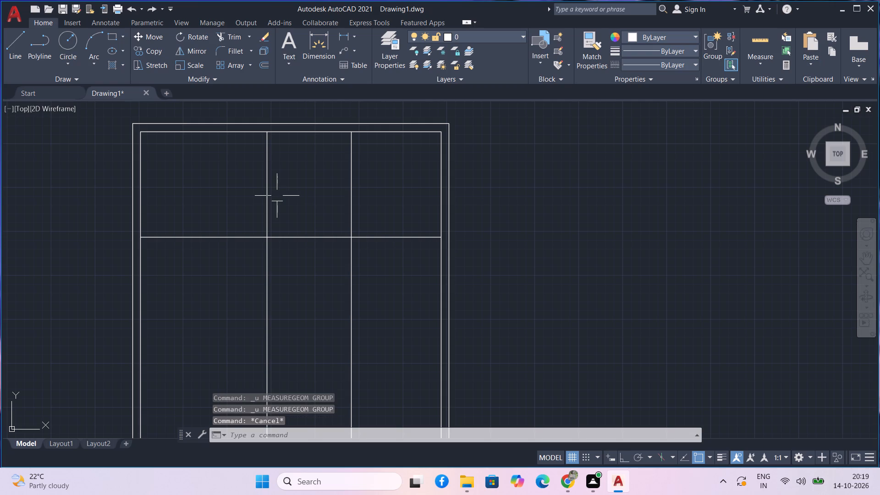
# Trim away the second vertical division line, both above and below the horizontal division line.
pyautogui.write('tr')
pyautogui.press('space')
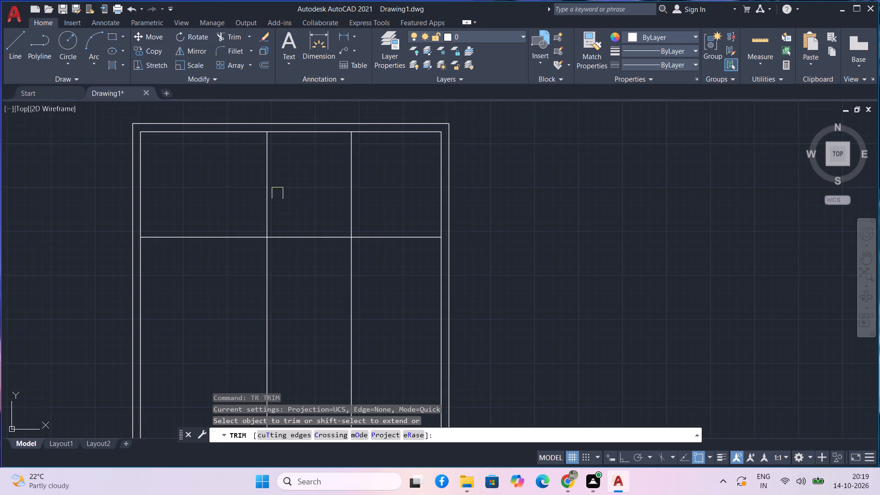
pyautogui.moveTo(377, 215); pyautogui.dragTo(333, 206)
pyautogui.moveTo(382, 277); pyautogui.dragTo(297, 285)
pyautogui.scroll(-1, 302, 282)
pyautogui.moveTo(302, 282); pyautogui.dragTo(195, 275, button='middle')
pyautogui.scroll(1, 194, 270)
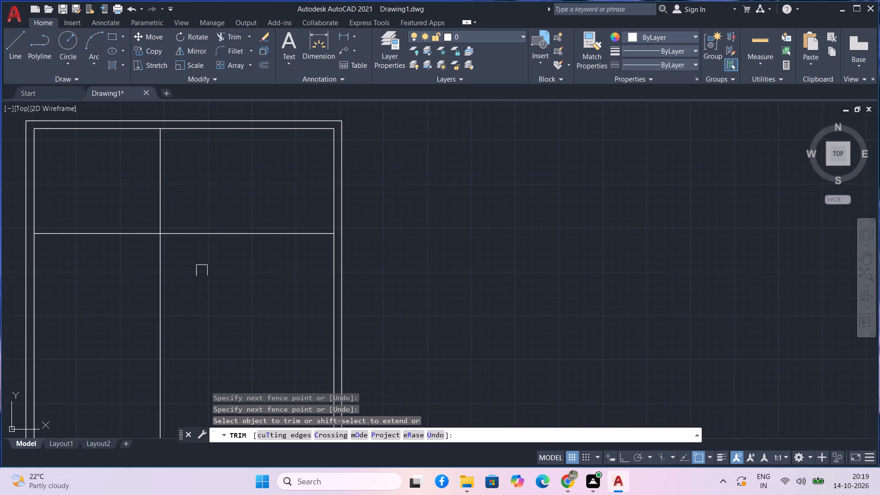
pyautogui.middleClick(202, 270)
pyautogui.middleClick(206, 274)
pyautogui.press('Escape')
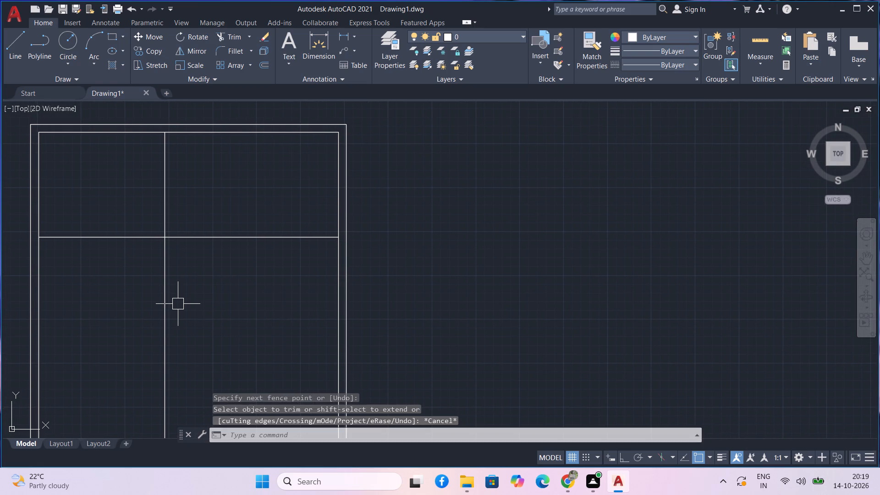
# Offset the right line of the inner rectangle 12' to the left, into the interior.
pyautogui.write('o')
pyautogui.press('space')
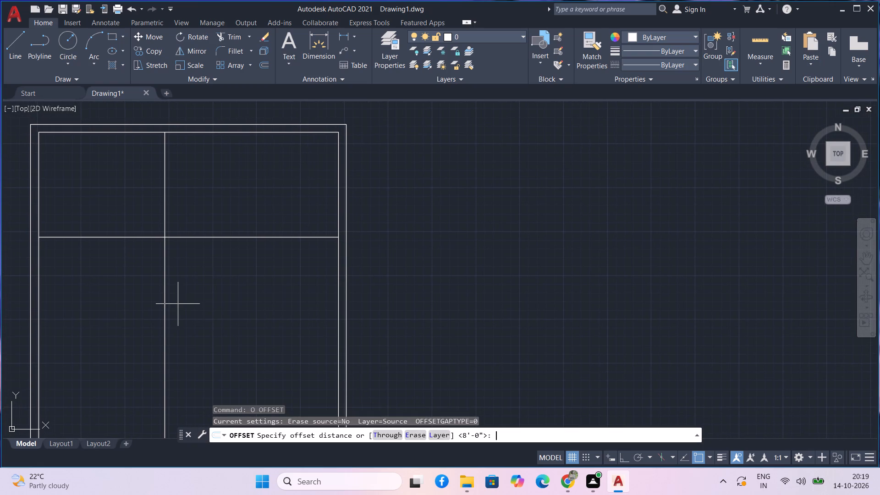
pyautogui.write('12')
pyautogui.press("'")
pyautogui.press('Return')
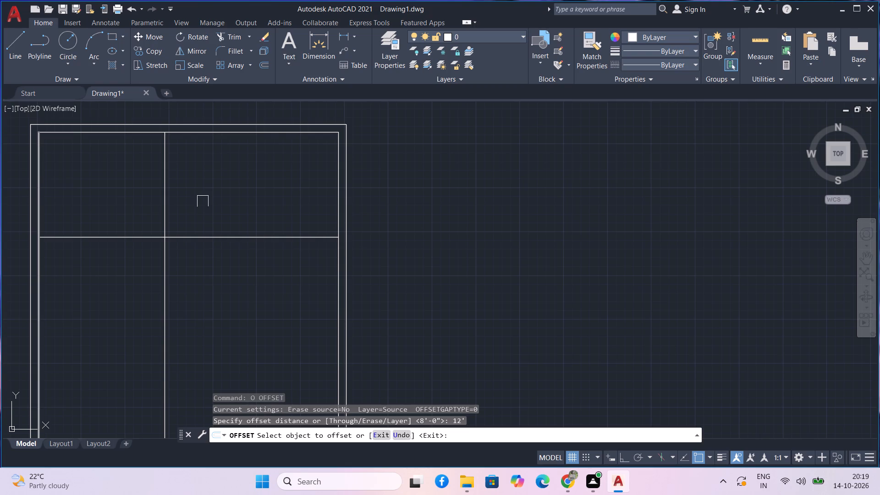
pyautogui.click(340, 216)
pyautogui.click(279, 218)
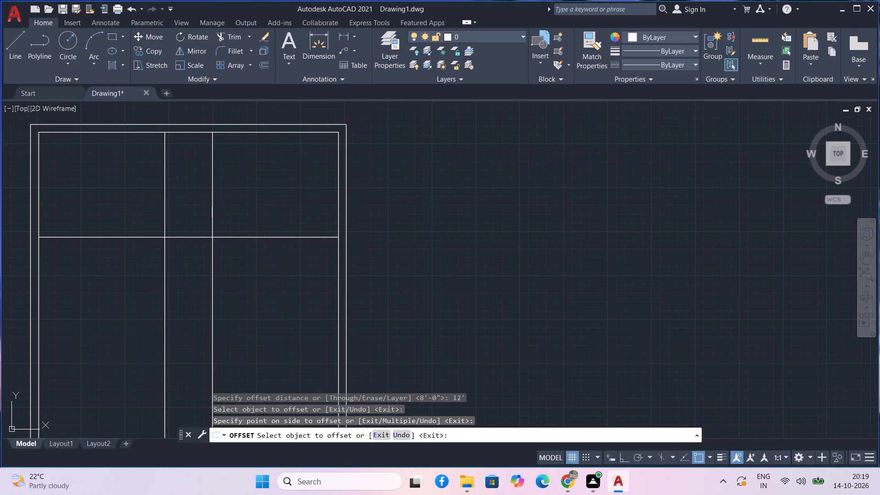
# Check the width of the narrow space between the two vertical division lines with a quick measurement.
pyautogui.moveTo(217, 212); pyautogui.dragTo(267, 218, button='middle')
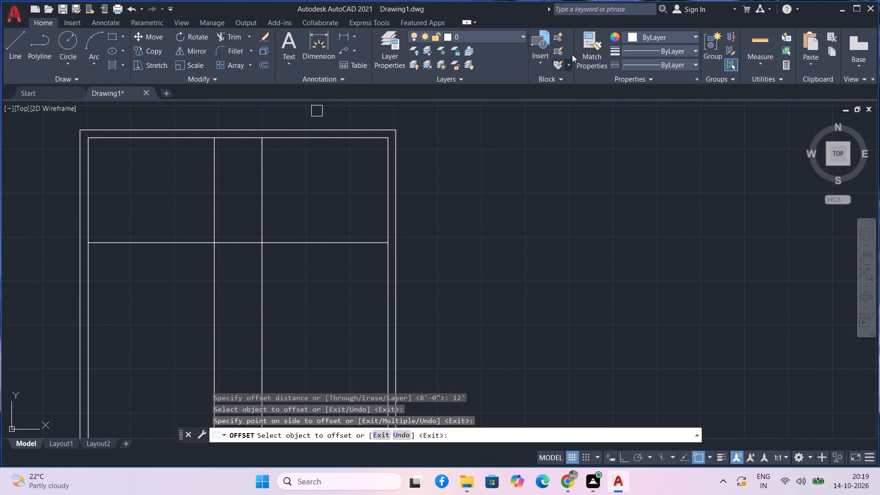
pyautogui.click(744, 44)
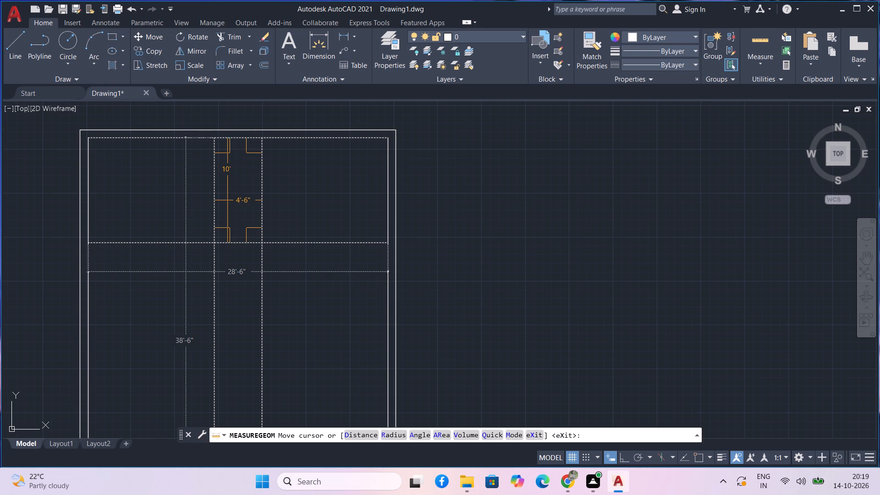
pyautogui.press('Escape')
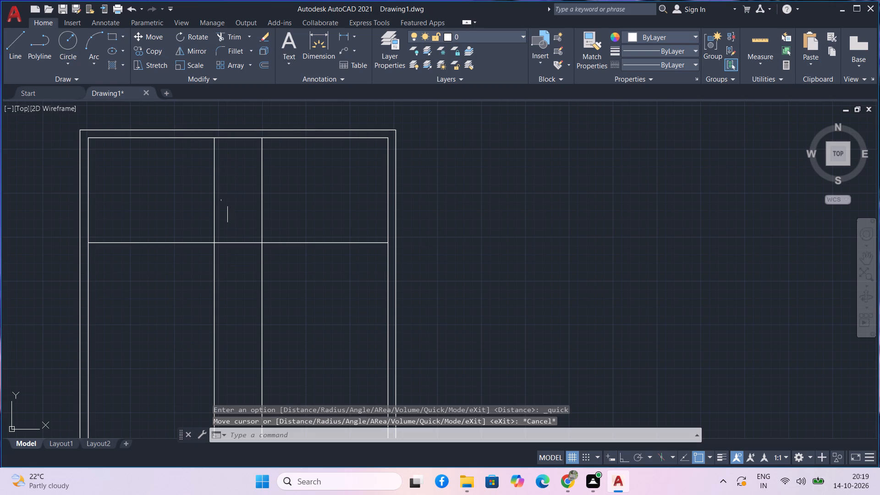
# Offset the horizontal division line 14' downward, inside the plan.
pyautogui.moveTo(220, 281); pyautogui.dragTo(233, 262, button='middle')
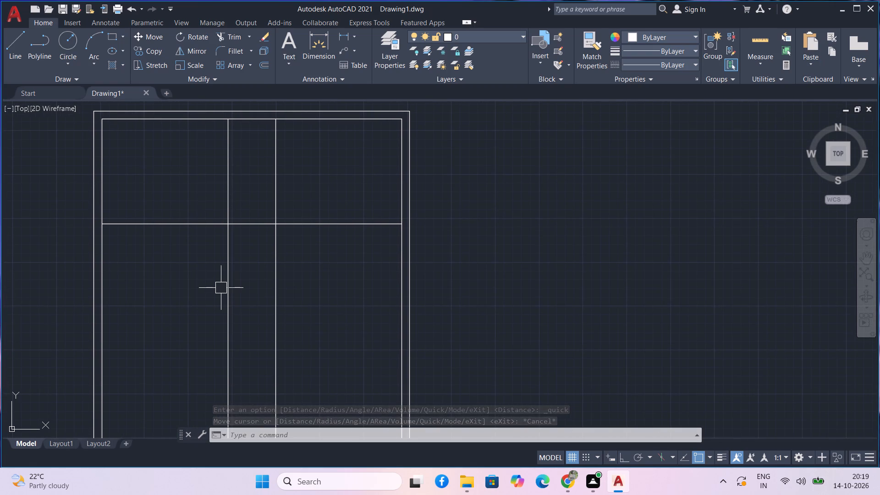
pyautogui.write('o')
pyautogui.press('space')
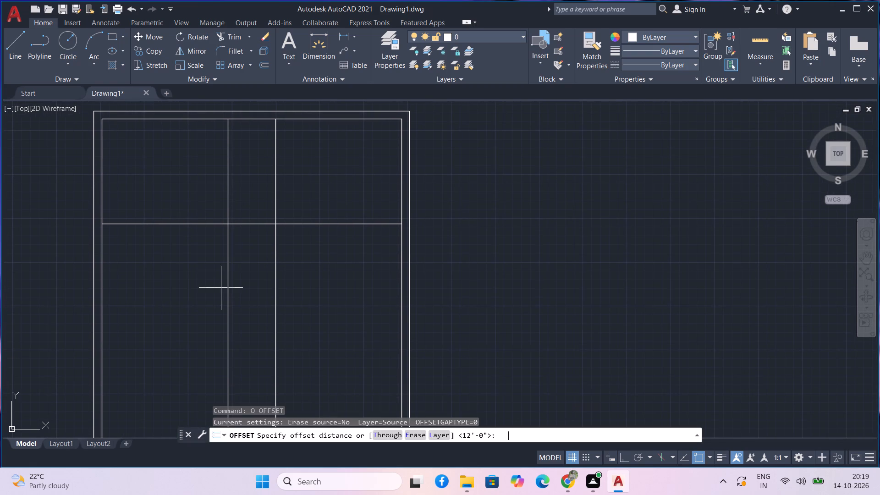
pyautogui.write("14'")
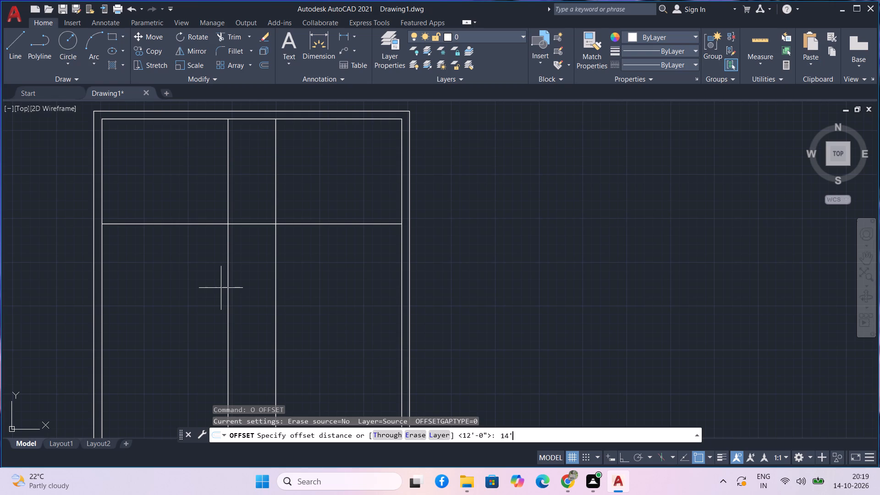
pyautogui.press('Return')
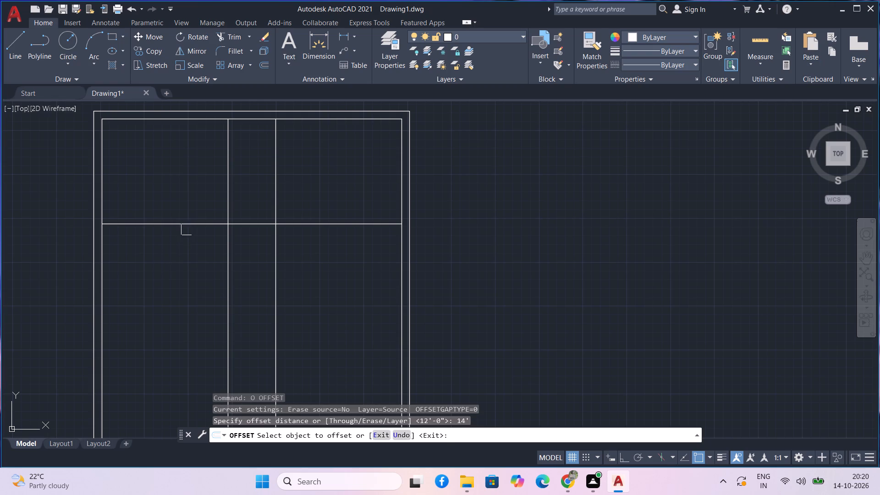
pyautogui.moveTo(187, 226); pyautogui.dragTo(183, 282)
pyautogui.click(183, 286)
pyautogui.moveTo(184, 297); pyautogui.dragTo(190, 265, button='middle')
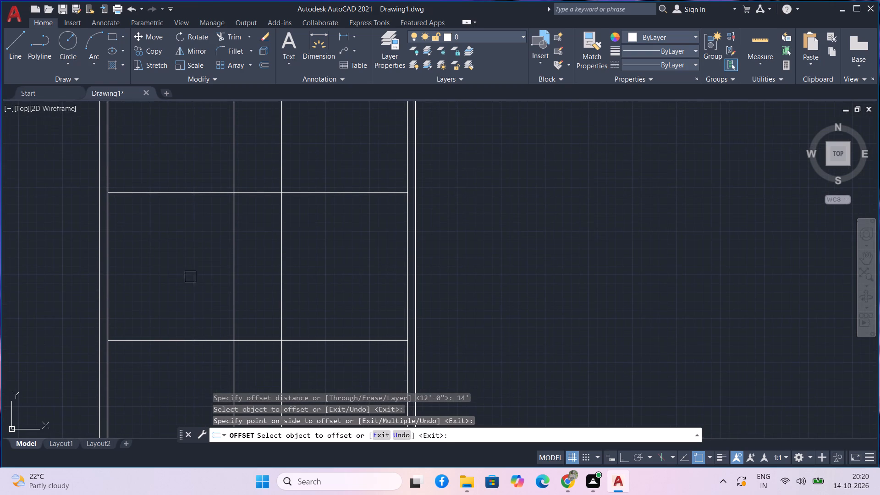
pyautogui.scroll(-1, 190, 286)
pyautogui.moveTo(192, 280); pyautogui.dragTo(220, 273, button='middle')
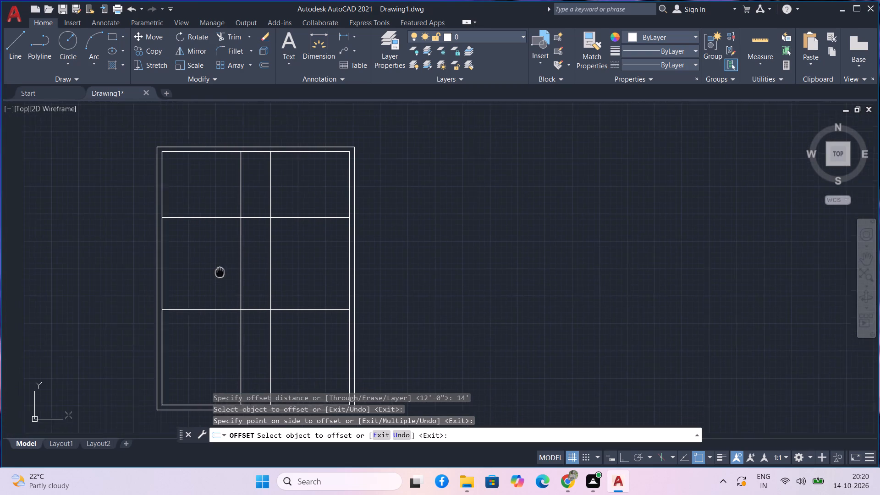
pyautogui.moveTo(220, 273); pyautogui.dragTo(226, 271, button='middle')
pyautogui.moveTo(227, 283); pyautogui.dragTo(220, 262, button='middle')
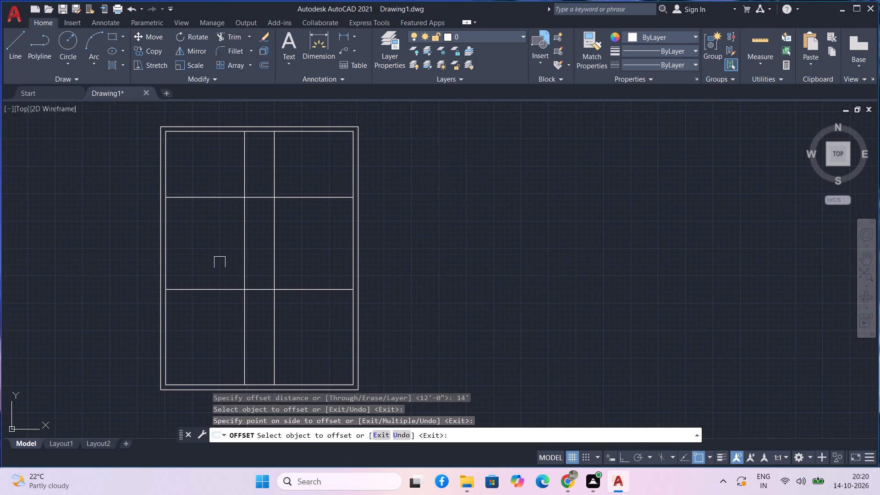
pyautogui.press('Escape')
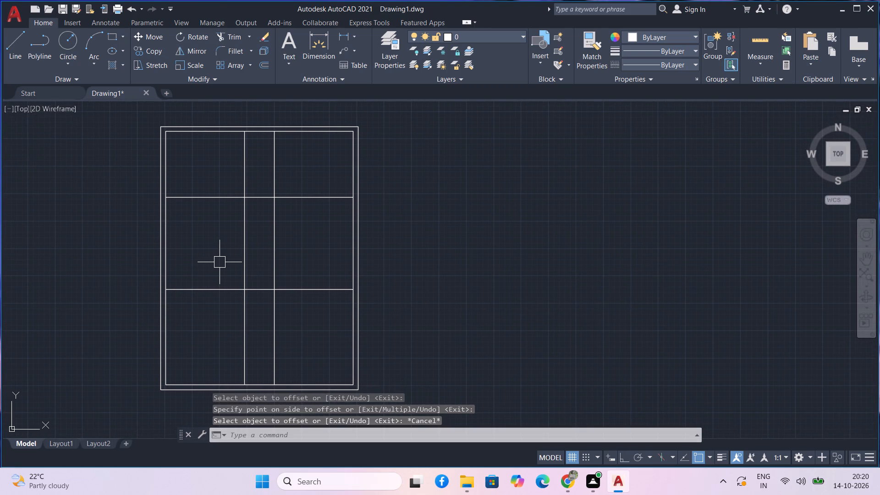
# Offset the lower horizontal division line 11' further downward, towards the plan's bottom wall.
pyautogui.write('o')
pyautogui.press('space')
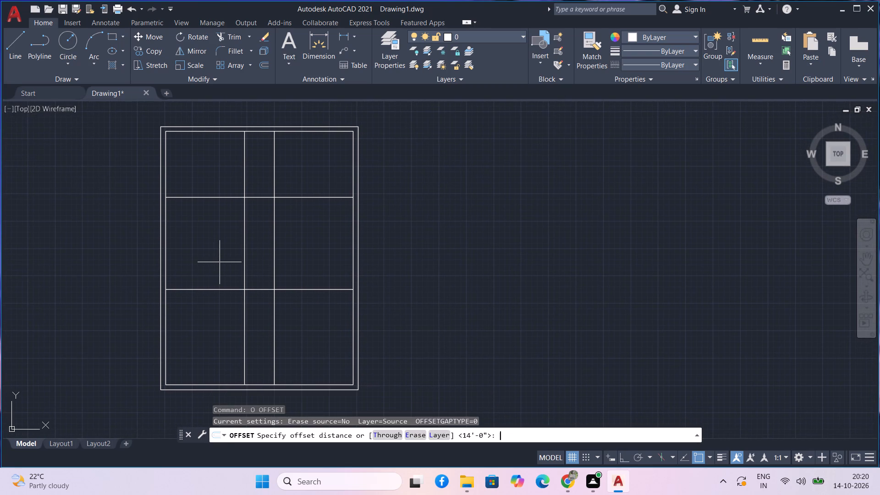
pyautogui.write('11')
pyautogui.press("'")
pyautogui.press('Return')
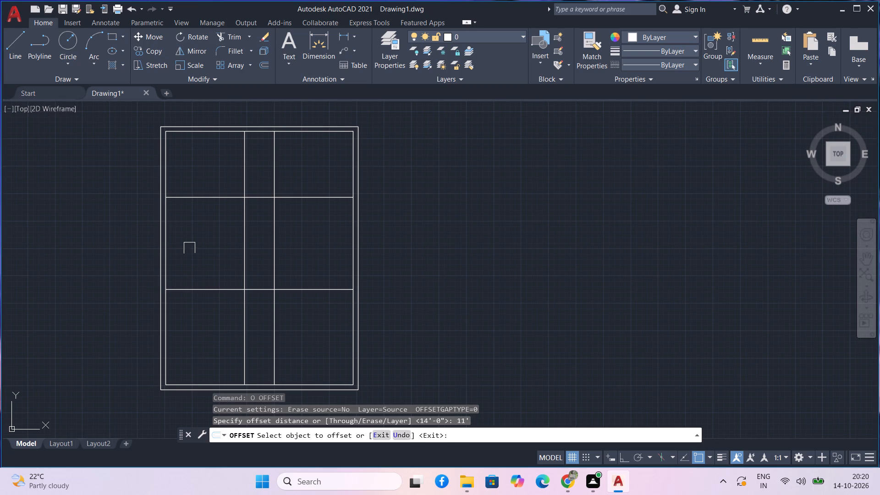
pyautogui.click(193, 292)
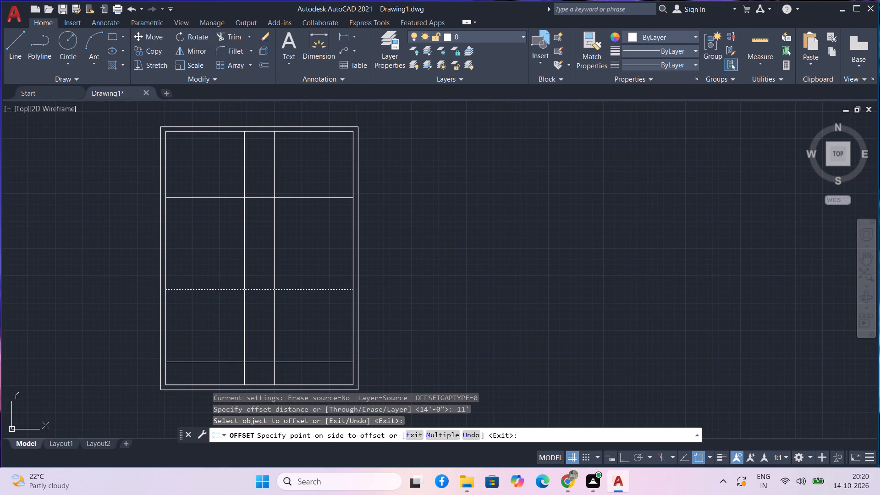
pyautogui.click(198, 319)
pyautogui.moveTo(228, 317); pyautogui.dragTo(206, 308, button='middle')
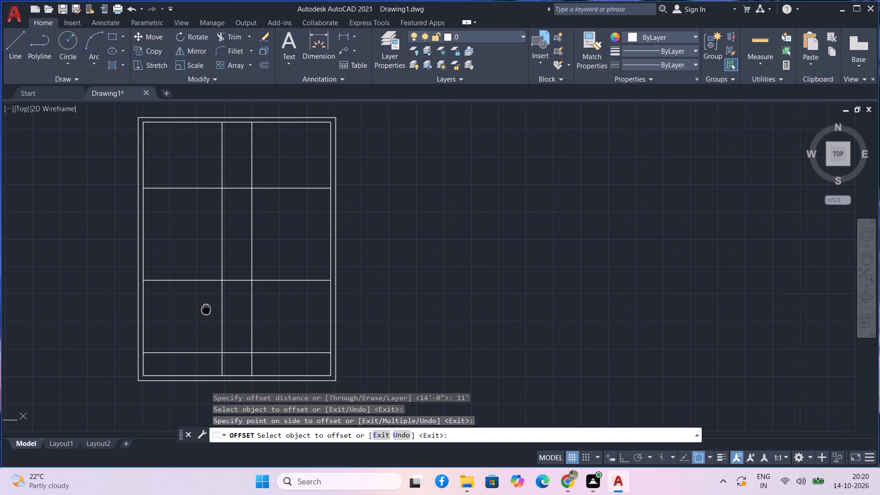
pyautogui.moveTo(206, 308); pyautogui.dragTo(203, 312, button='middle')
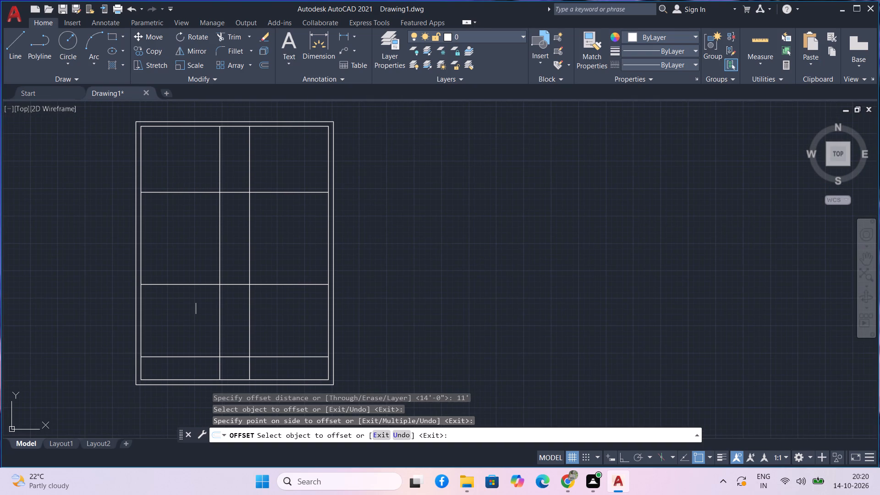
pyautogui.press('Escape')
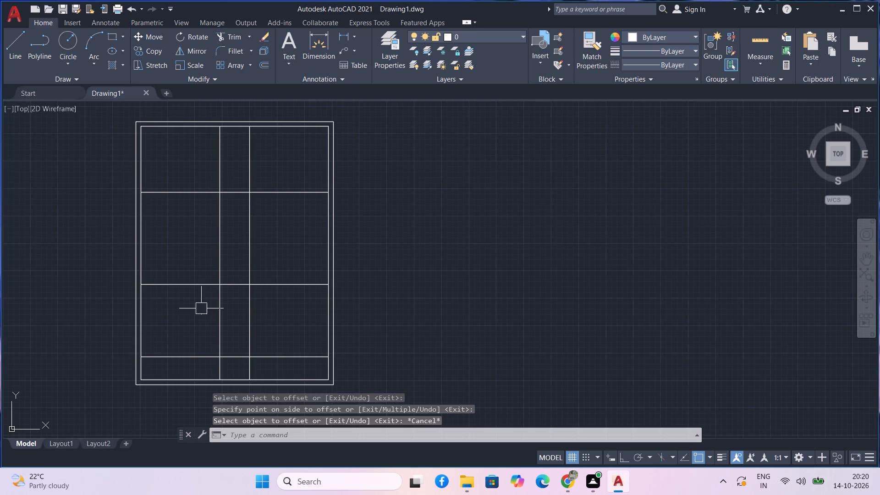
# Trim the uppermost horizontal division line between the two vertical division lines to open the central passage.
pyautogui.write('tr')
pyautogui.press('space')
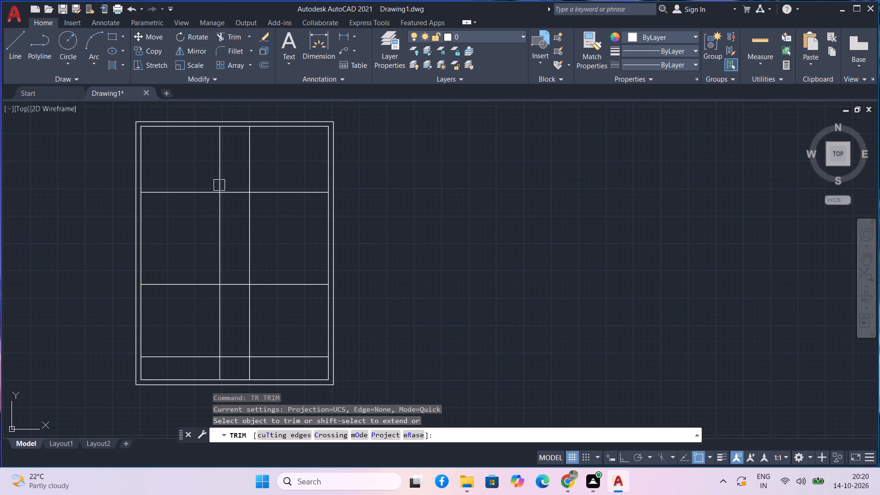
pyautogui.click(233, 194)
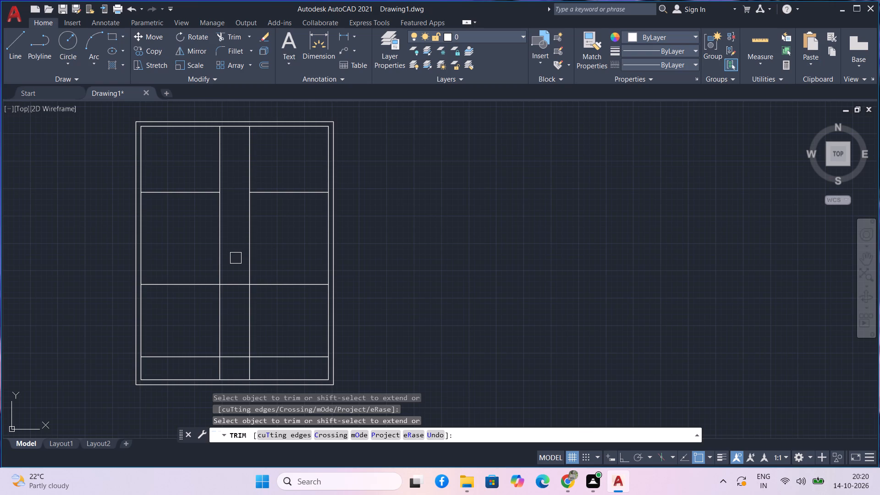
pyautogui.press('space')
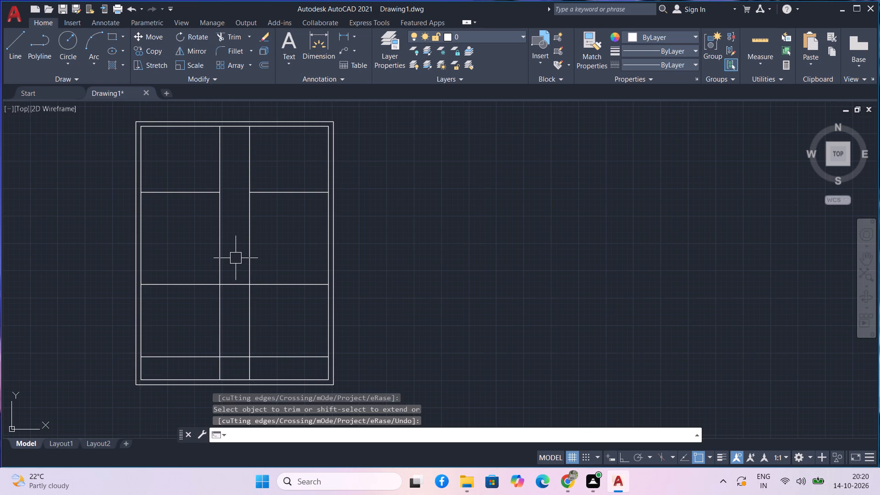
# Offset the right-hand piece of the uppermost horizontal division line 9' downward, into the room below it.
pyautogui.write('o')
pyautogui.press('space')
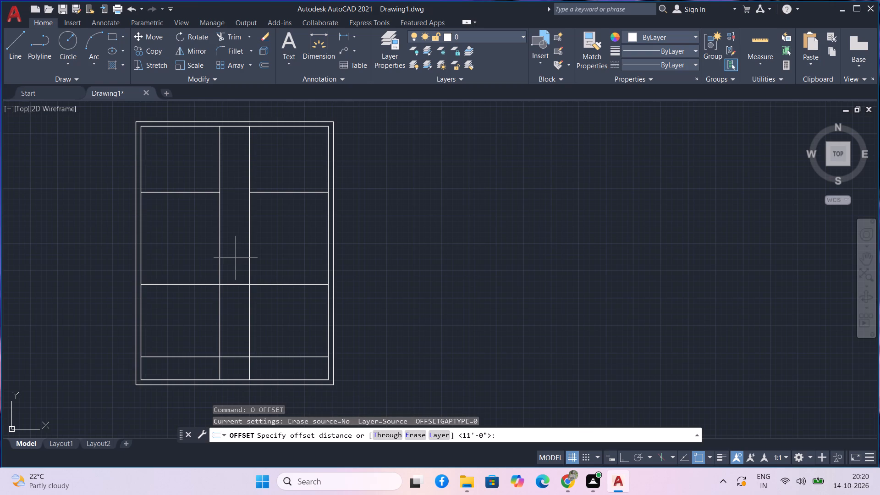
pyautogui.write("9'")
pyautogui.press('Return')
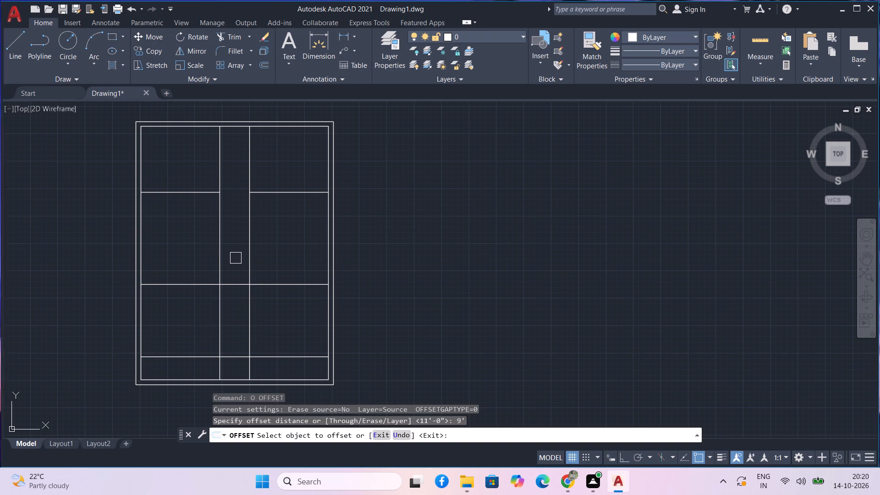
pyautogui.click(281, 194)
pyautogui.click(289, 244)
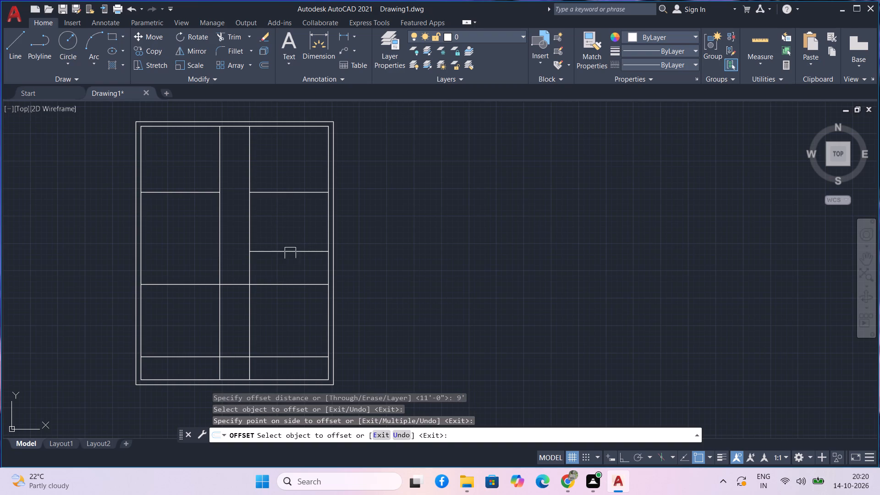
# Trim the second horizontal division line across the right-hand side and the central passage, keeping only its left-hand piece.
pyautogui.moveTo(285, 278); pyautogui.dragTo(290, 269, button='middle')
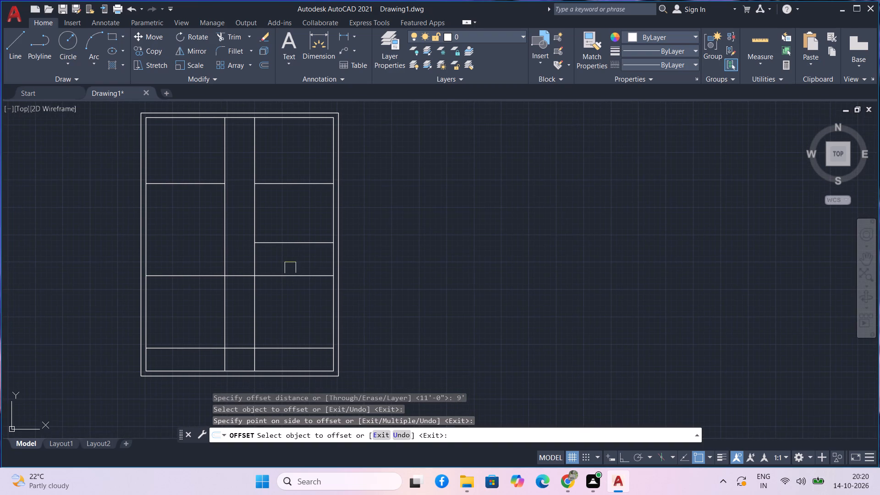
pyautogui.write('tr')
pyautogui.press('space')
pyautogui.press('Escape')
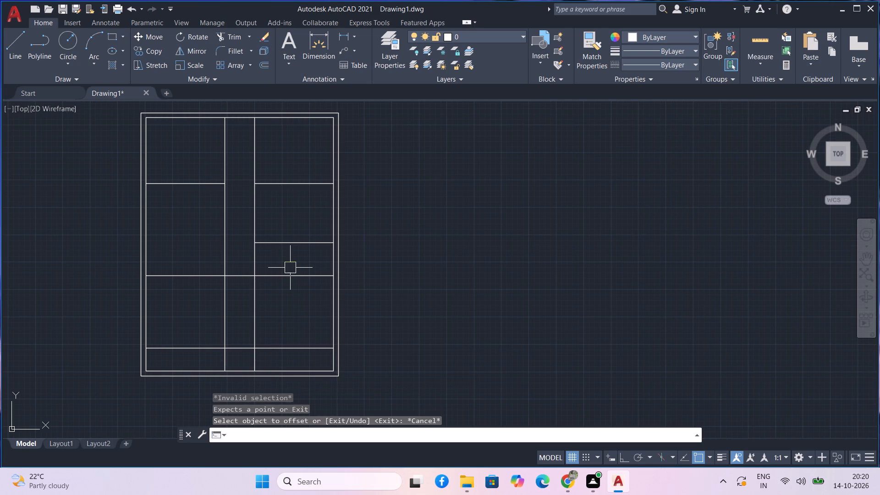
pyautogui.write('tr')
pyautogui.press('space')
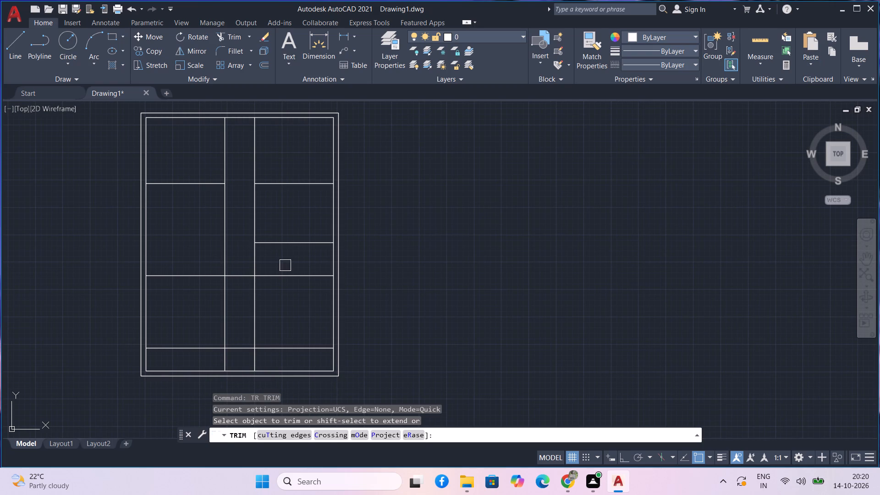
pyautogui.moveTo(285, 265); pyautogui.dragTo(287, 278)
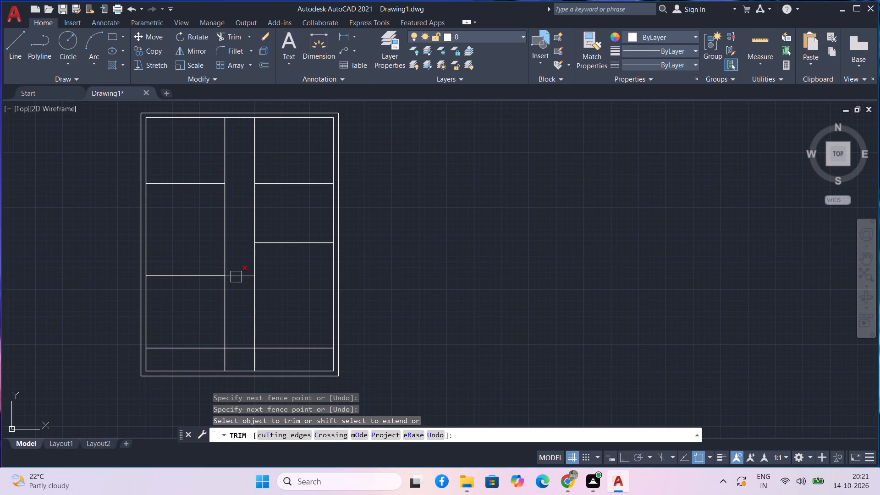
pyautogui.click(236, 277)
# Trim the left vertical line between the first and second horizontal divisions, and the right vertical line down to the bottom division.
pyautogui.moveTo(236, 264); pyautogui.dragTo(203, 253)
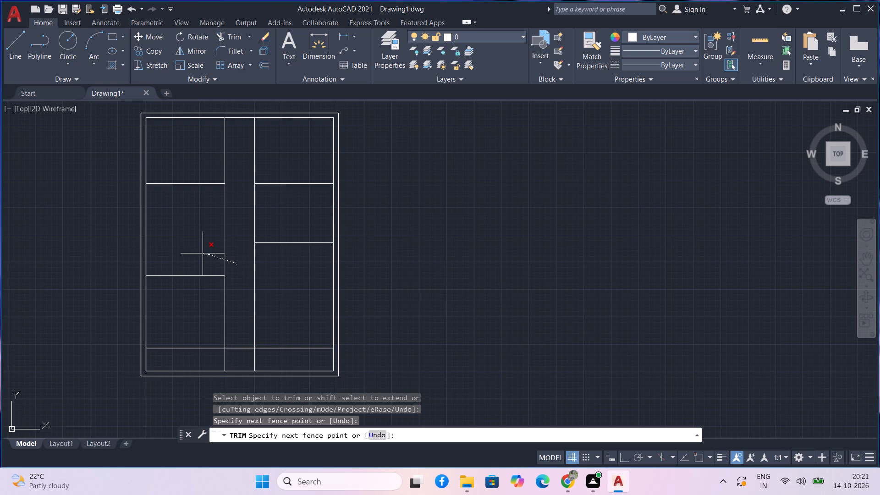
pyautogui.moveTo(203, 253); pyautogui.dragTo(210, 253)
pyautogui.moveTo(210, 253); pyautogui.dragTo(238, 230)
pyautogui.moveTo(238, 230); pyautogui.dragTo(276, 280)
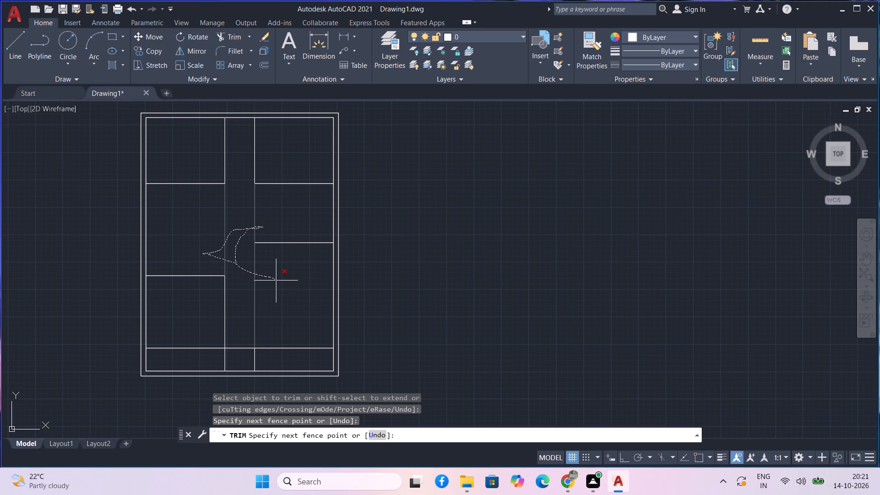
pyautogui.moveTo(276, 280); pyautogui.dragTo(276, 281)
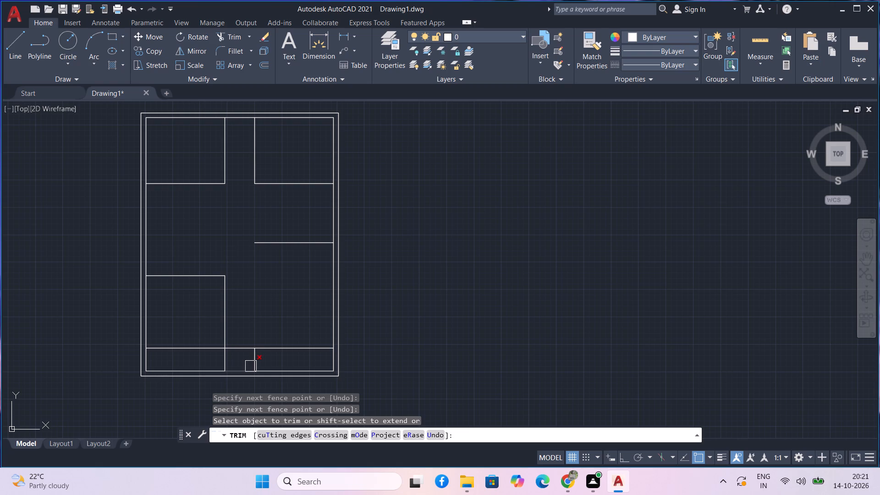
# Trim the right vertical line's remaining bottom piece and the bottom division line to the right of the left vertical line.
pyautogui.click(255, 359)
pyautogui.moveTo(255, 359); pyautogui.dragTo(260, 333)
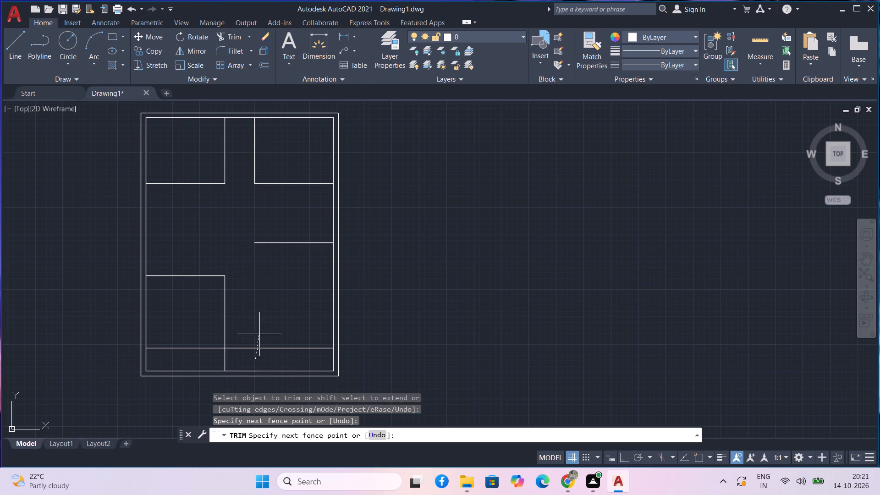
pyautogui.moveTo(260, 333); pyautogui.dragTo(260, 333)
pyautogui.moveTo(260, 333); pyautogui.dragTo(222, 338, button='middle')
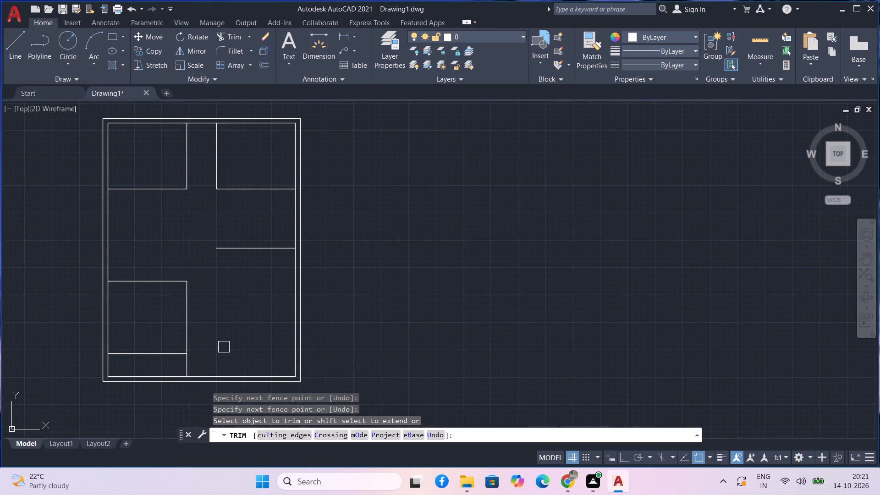
pyautogui.moveTo(224, 347); pyautogui.dragTo(213, 329, button='middle')
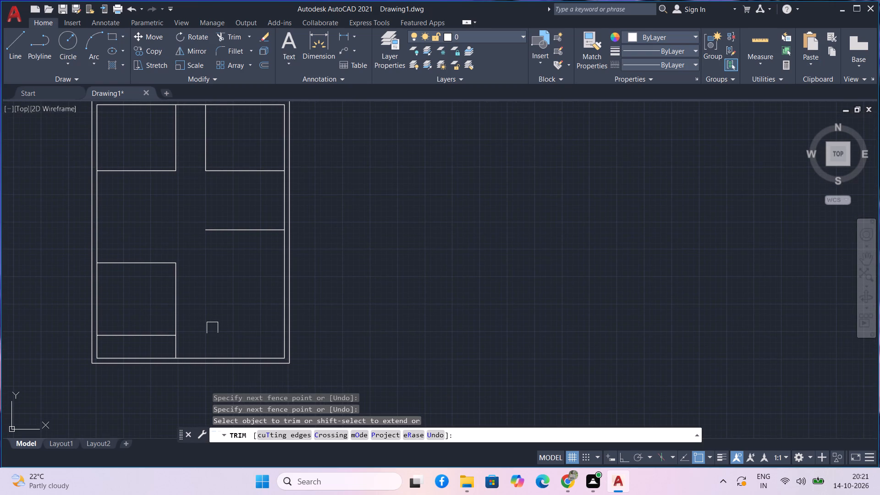
pyautogui.moveTo(212, 328); pyautogui.dragTo(218, 346, button='middle')
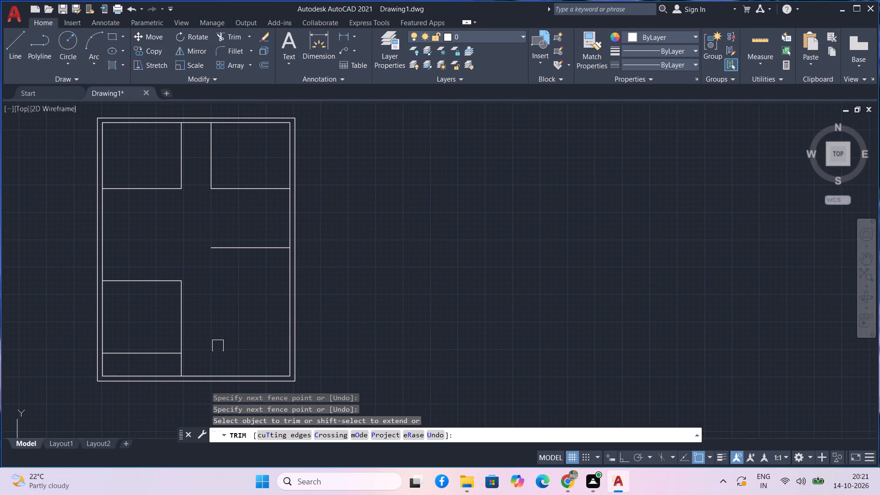
pyautogui.press('Escape')
# Offset the upper-left room's bottom line 4.5" downward and both upper vertical lines 4.5" into the central passage.
pyautogui.write('o')
pyautogui.press('space')
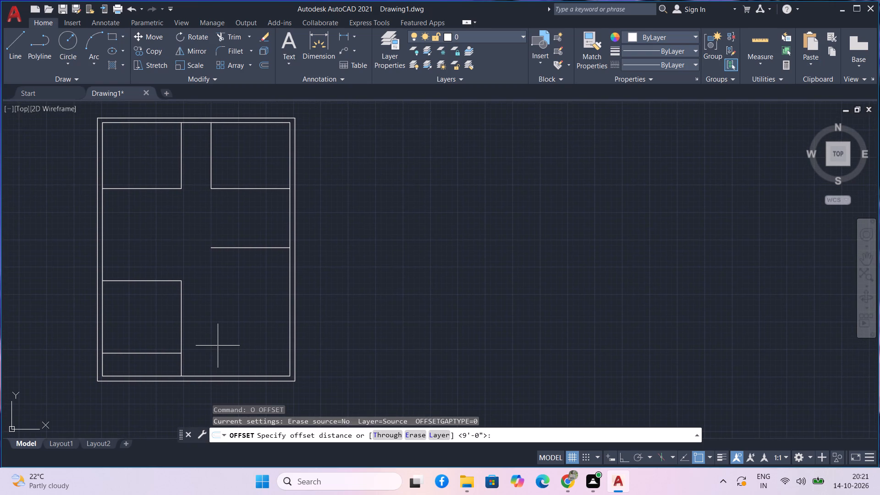
pyautogui.write('4.5')
pyautogui.press('Return')
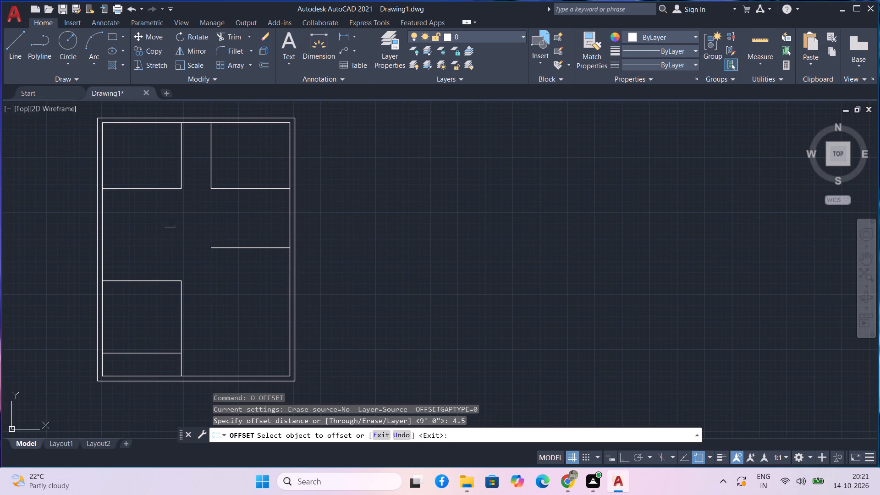
pyautogui.click(166, 191)
pyautogui.click(165, 206)
pyautogui.click(176, 177)
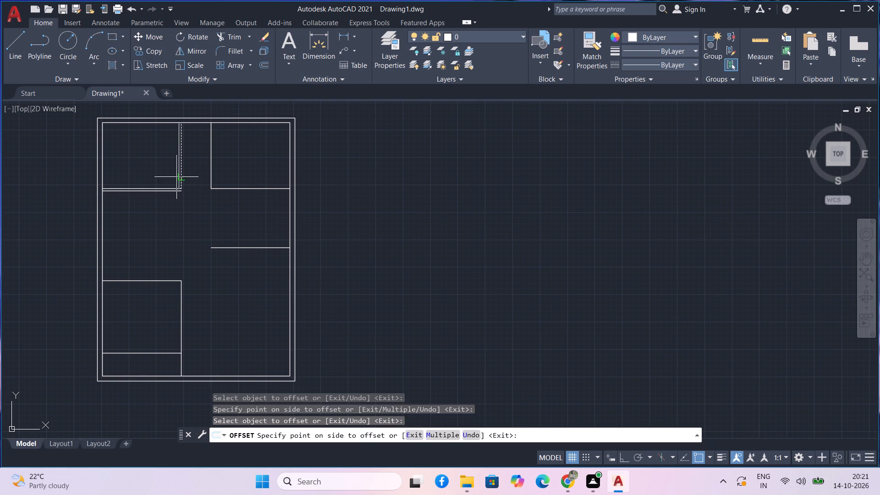
pyautogui.click(203, 187)
pyautogui.click(209, 176)
pyautogui.moveTo(192, 178); pyautogui.dragTo(194, 184)
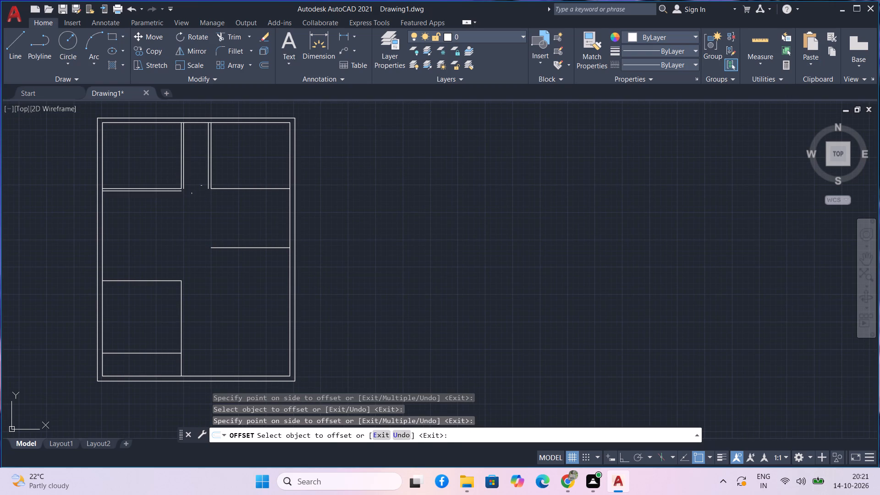
# Offset the two right-hand horizontal division lines 4.5" downward and the lower-left room's top line 4.5" upward.
pyautogui.click(241, 192)
pyautogui.click(241, 218)
pyautogui.click(247, 246)
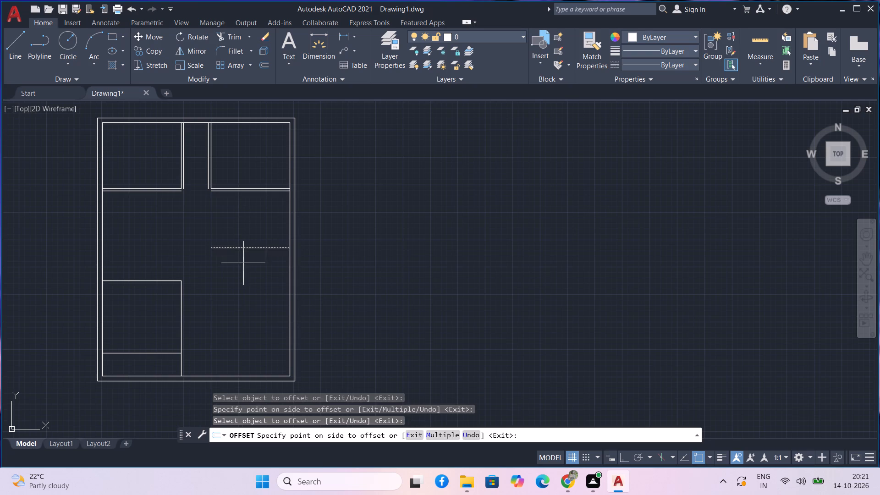
pyautogui.click(243, 263)
pyautogui.click(142, 280)
pyautogui.click(151, 234)
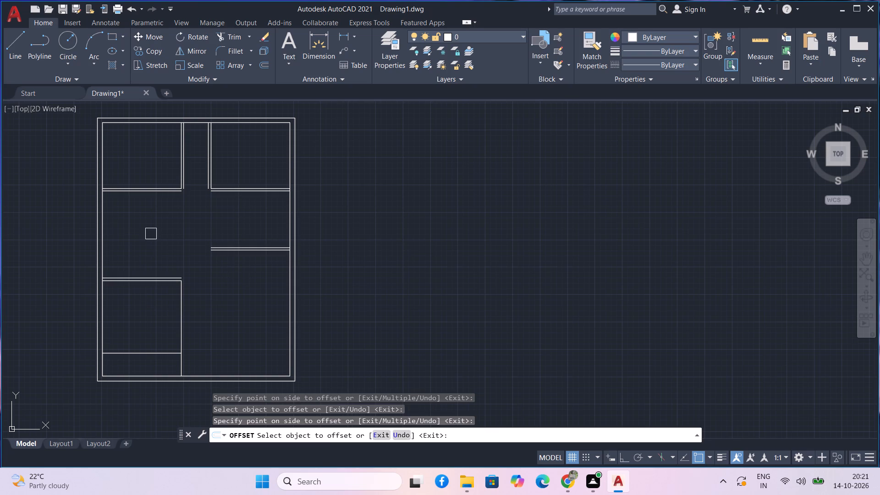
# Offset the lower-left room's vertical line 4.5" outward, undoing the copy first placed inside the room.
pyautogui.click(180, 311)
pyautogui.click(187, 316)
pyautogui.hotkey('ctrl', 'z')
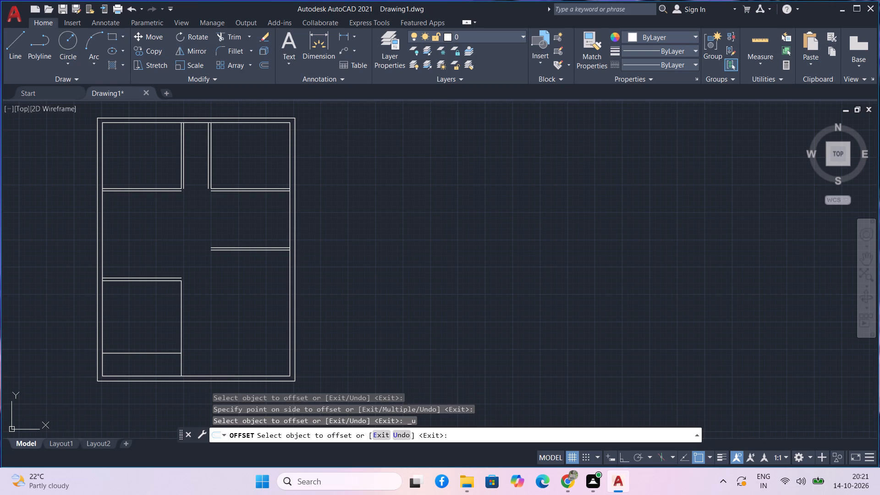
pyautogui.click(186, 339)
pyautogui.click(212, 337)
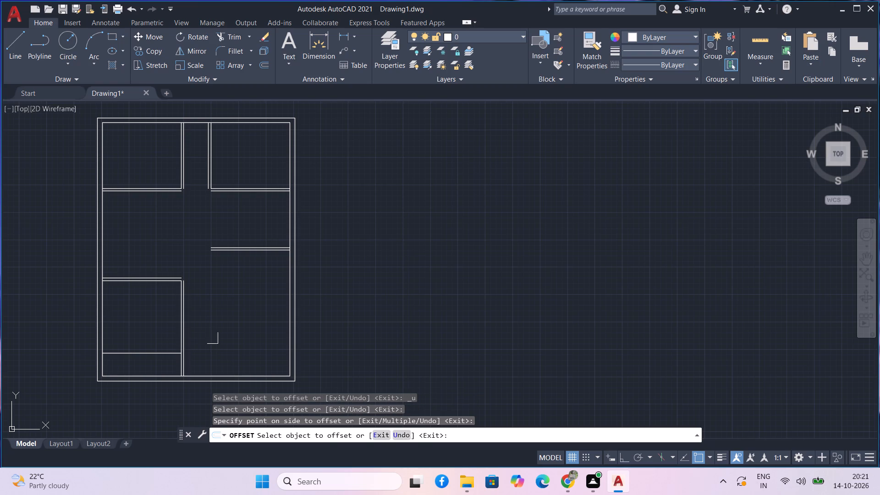
# Offset the lower-left room's bottom line 4.5" downward, towards the plan's bottom wall.
pyautogui.moveTo(138, 320); pyautogui.dragTo(148, 278, button='middle')
pyautogui.scroll(2, 166, 300)
pyautogui.click(158, 332)
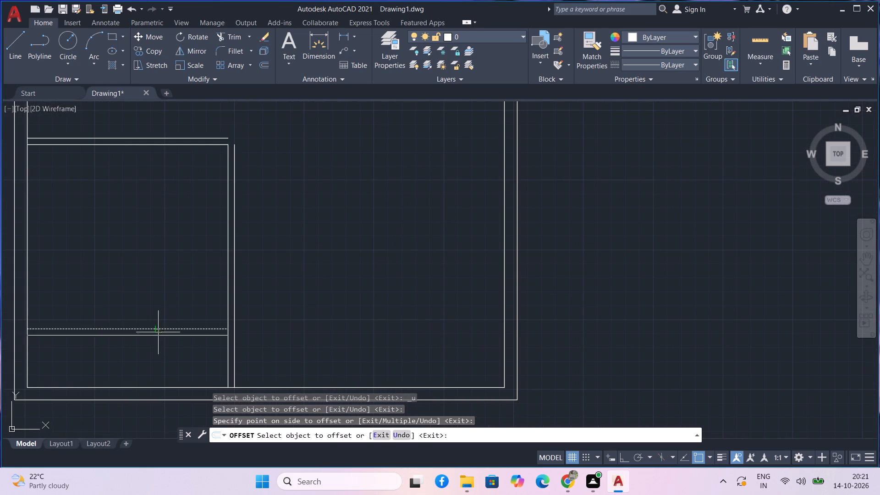
pyautogui.click(158, 348)
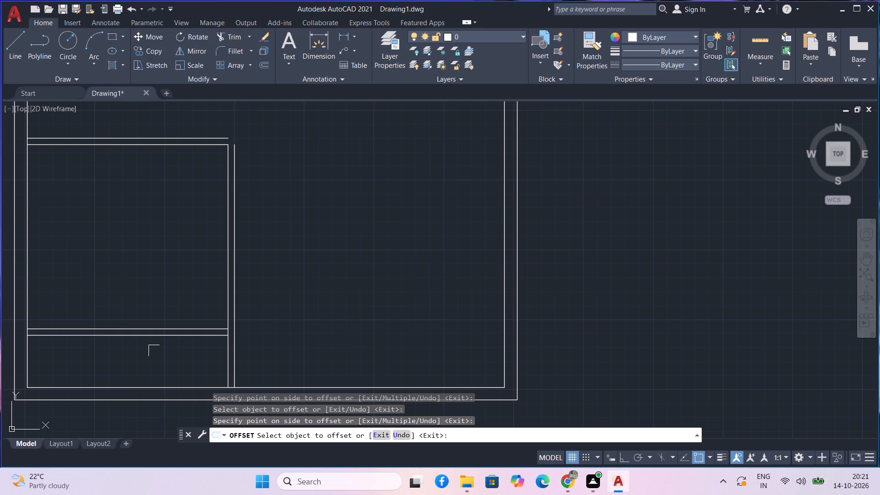
# Trim the vertical lines crossing the strip between the lower-left room's bottom wall and the plan's bottom wall.
pyautogui.write('tr')
pyautogui.press('space')
pyautogui.press('Escape')
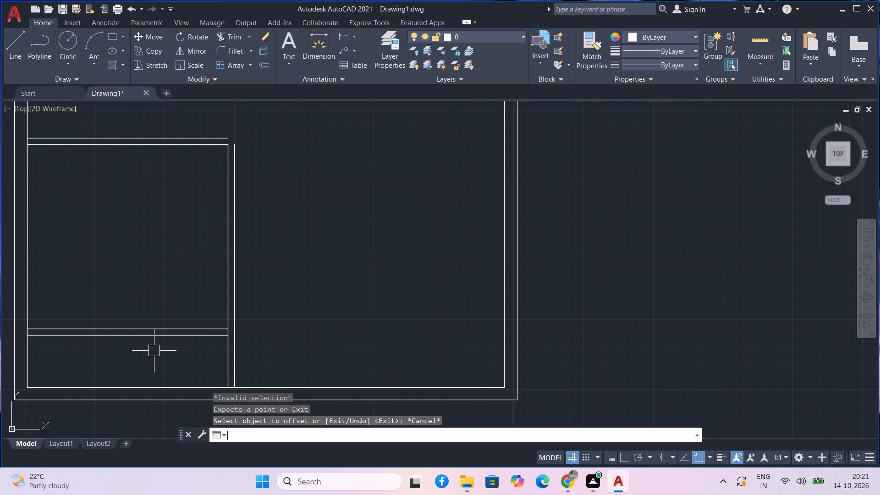
pyautogui.write('tr')
pyautogui.press('space')
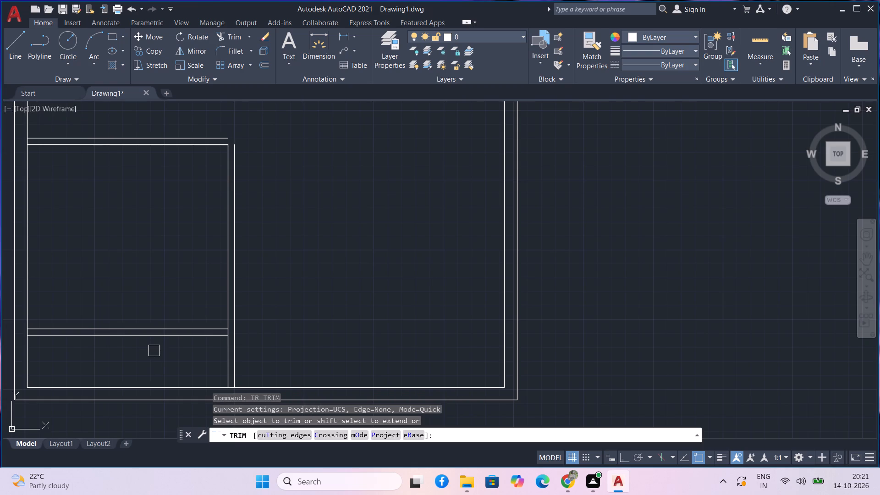
pyautogui.moveTo(190, 355); pyautogui.dragTo(312, 344)
pyautogui.middleClick(298, 328)
pyautogui.scroll(-1, 298, 328)
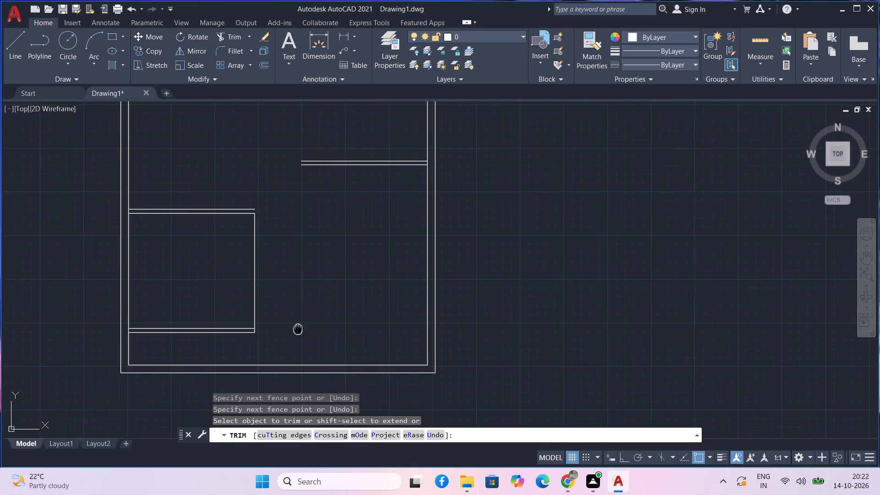
# Offset the lower-left room's shortened vertical line 4.5" outward, away from the room.
pyautogui.write('o')
pyautogui.press('space')
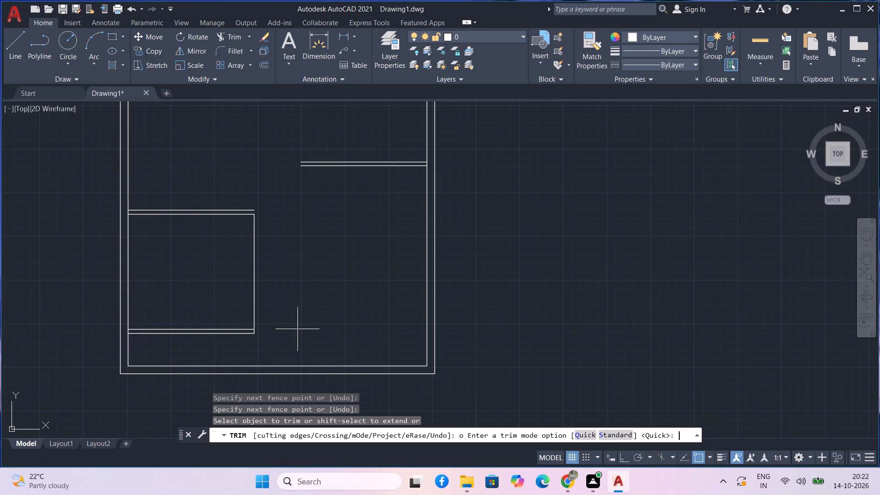
pyautogui.press('Escape')
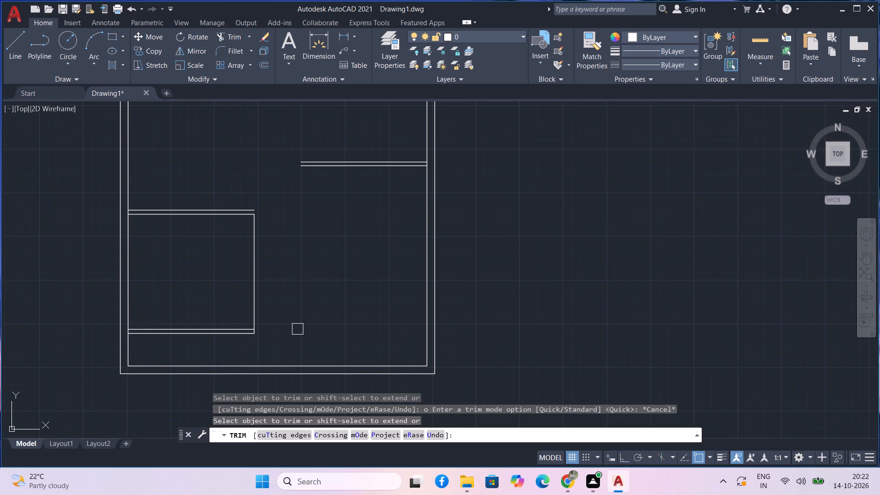
pyautogui.press('Escape')
pyautogui.write('o')
pyautogui.press('space')
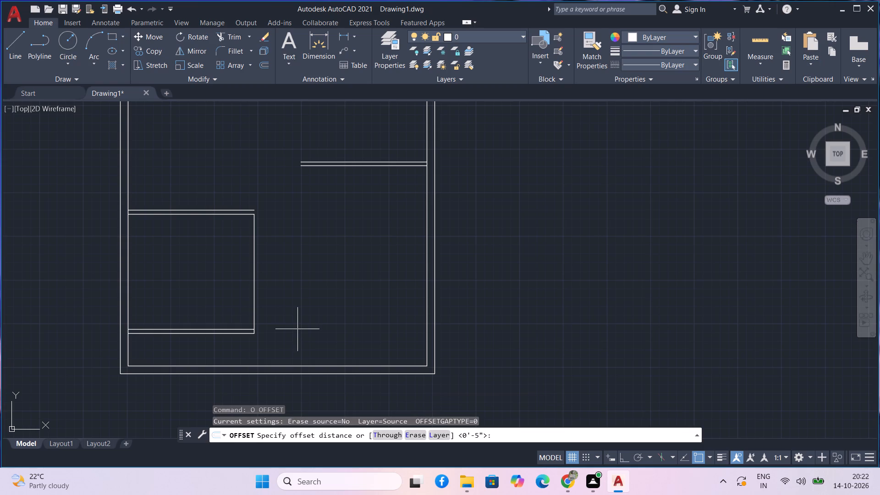
pyautogui.write('4.5')
pyautogui.press('Return')
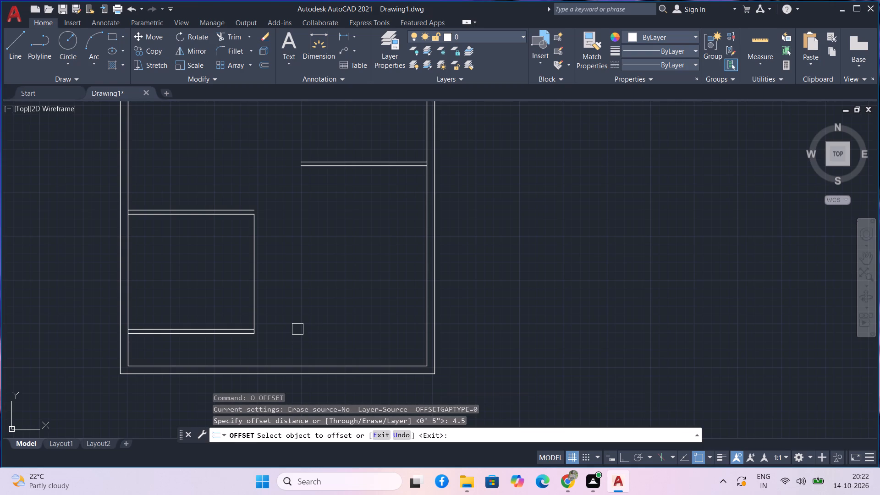
pyautogui.moveTo(258, 286); pyautogui.dragTo(262, 286)
pyautogui.click(302, 291)
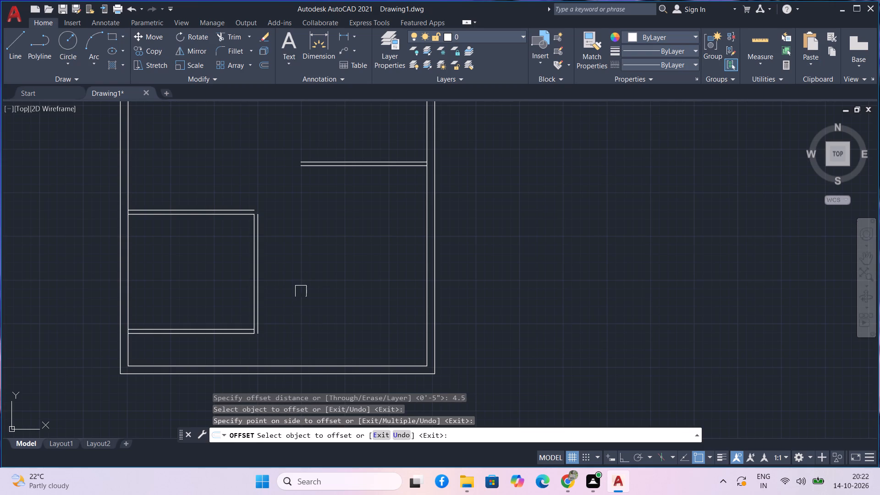
pyautogui.moveTo(309, 288); pyautogui.dragTo(256, 283, button='middle')
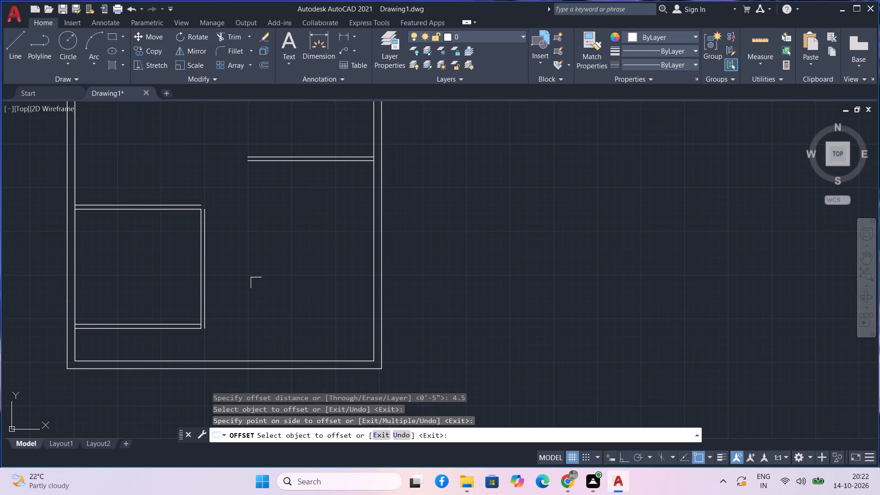
pyautogui.press('Escape')
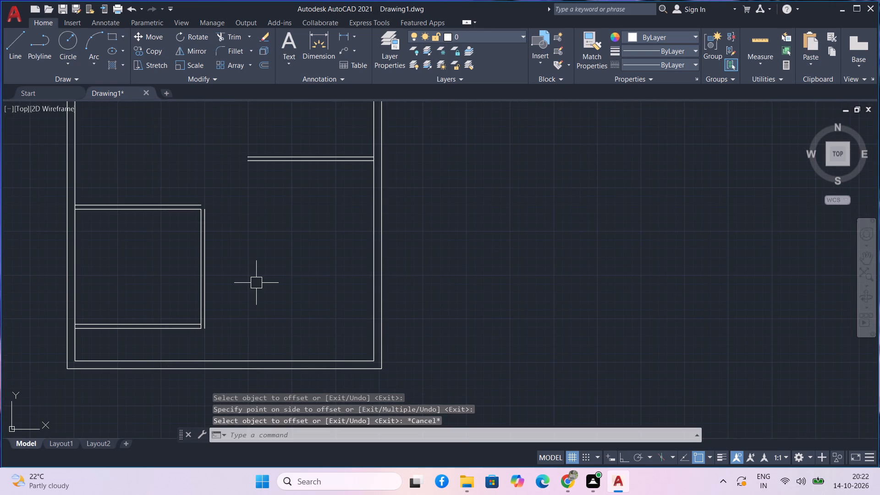
# Fillet the lower-left room's outer wall lines into sharp corners at the bottom and top of its inner-side vertical wall.
pyautogui.write('f')
pyautogui.press('space')
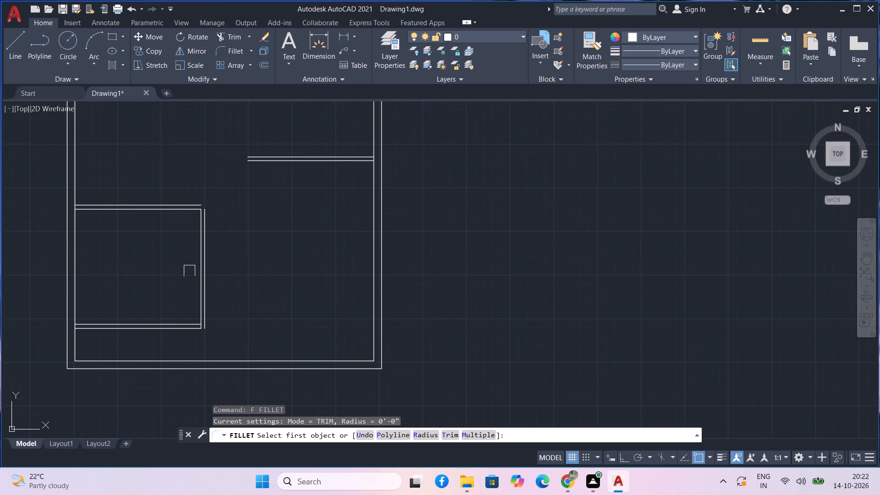
pyautogui.scroll(2, 179, 321)
pyautogui.click(201, 343)
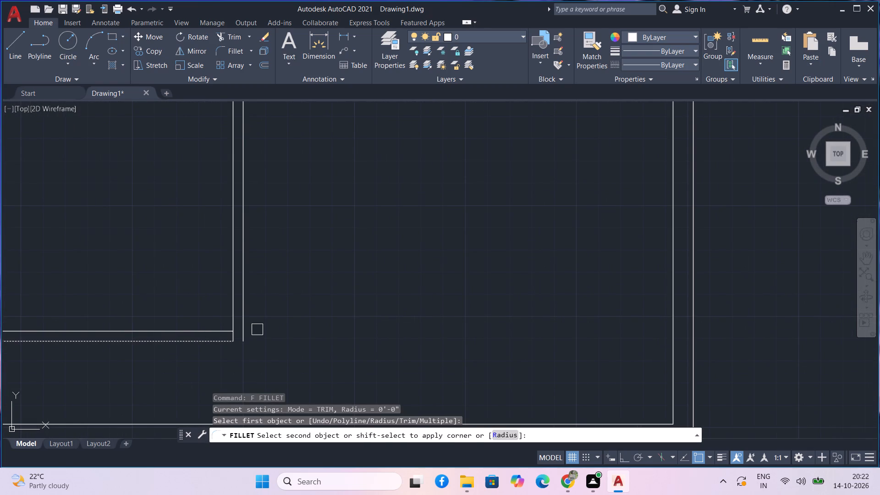
pyautogui.click(246, 327)
pyautogui.moveTo(264, 292); pyautogui.dragTo(267, 341, button='middle')
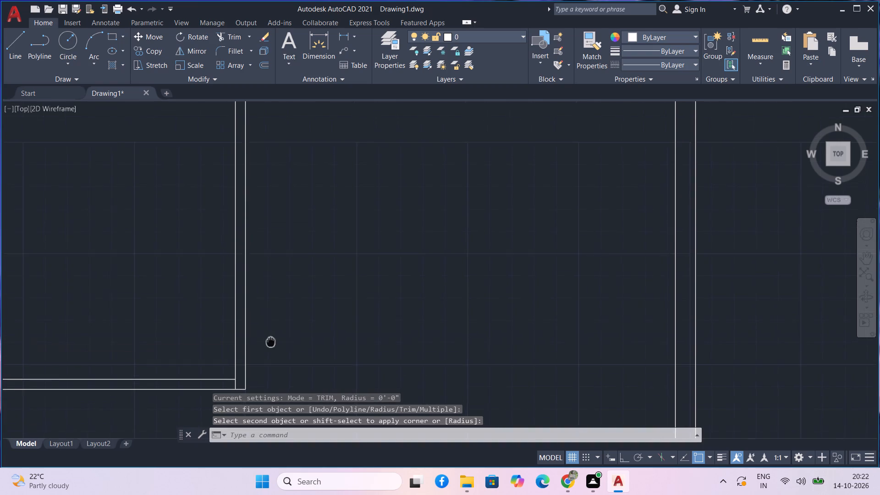
pyautogui.scroll(-1, 271, 336)
pyautogui.moveTo(219, 191); pyautogui.dragTo(192, 243, button='middle')
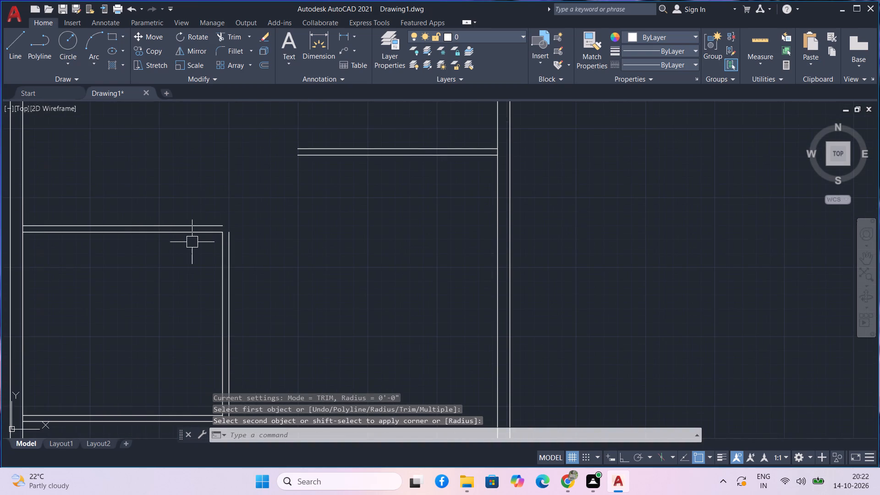
pyautogui.scroll(1, 198, 234)
pyautogui.write('f')
pyautogui.press('space')
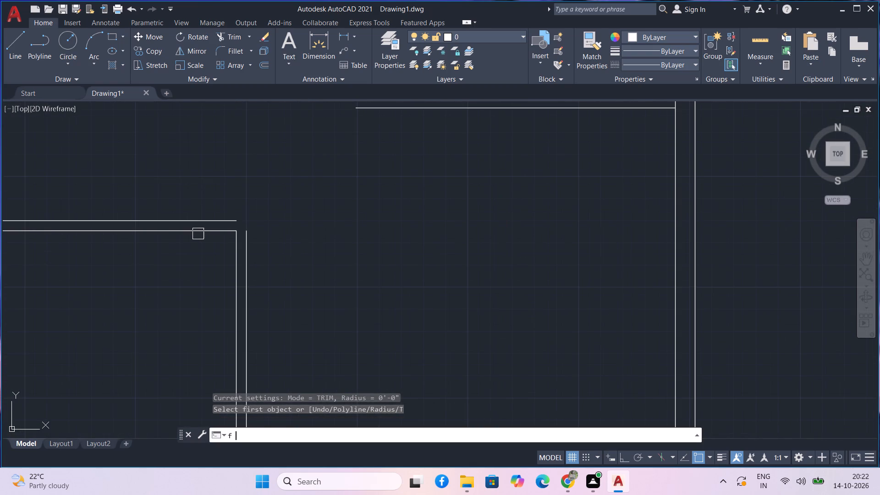
pyautogui.click(220, 216)
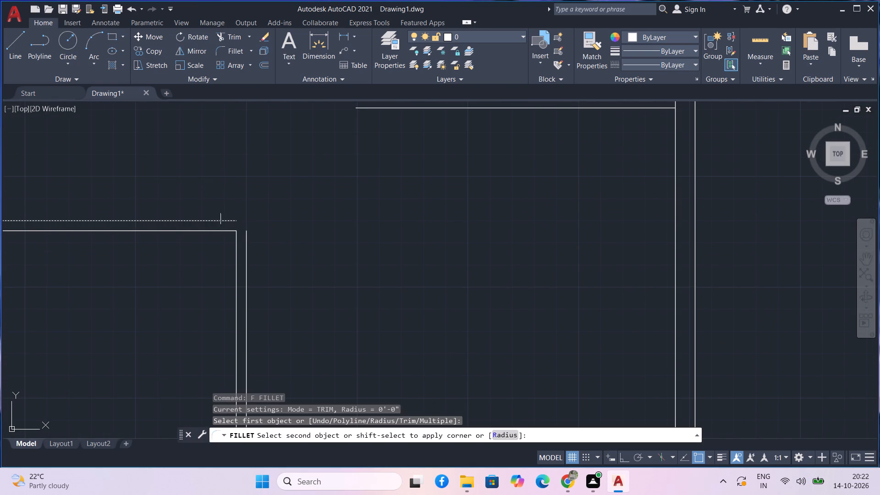
pyautogui.click(246, 245)
# Fillet the outer wall lines of the two upper rooms into sharp corners where their bottom walls meet the passage walls.
pyautogui.scroll(-3, 264, 242)
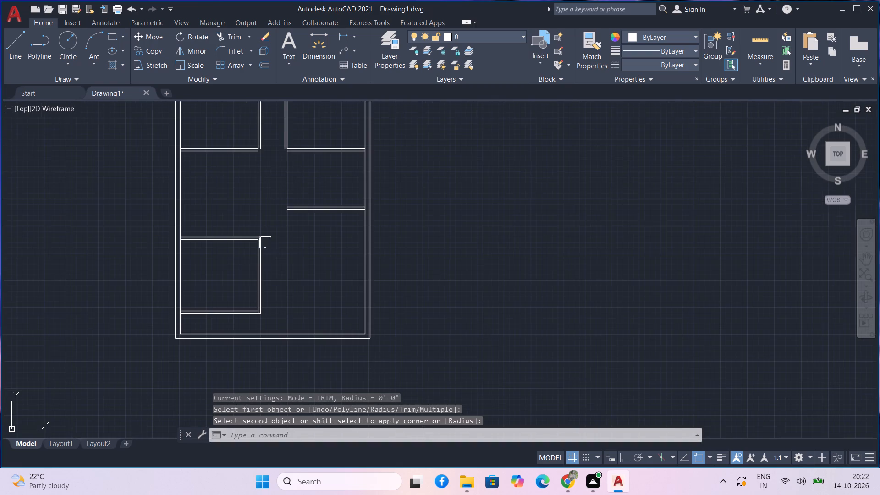
pyautogui.moveTo(282, 268); pyautogui.dragTo(246, 307, button='middle')
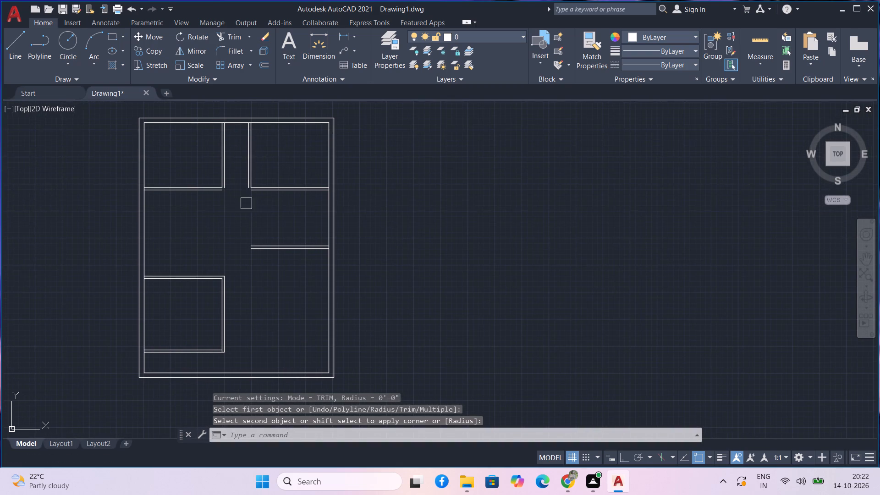
pyautogui.scroll(2, 229, 172)
pyautogui.write('df')
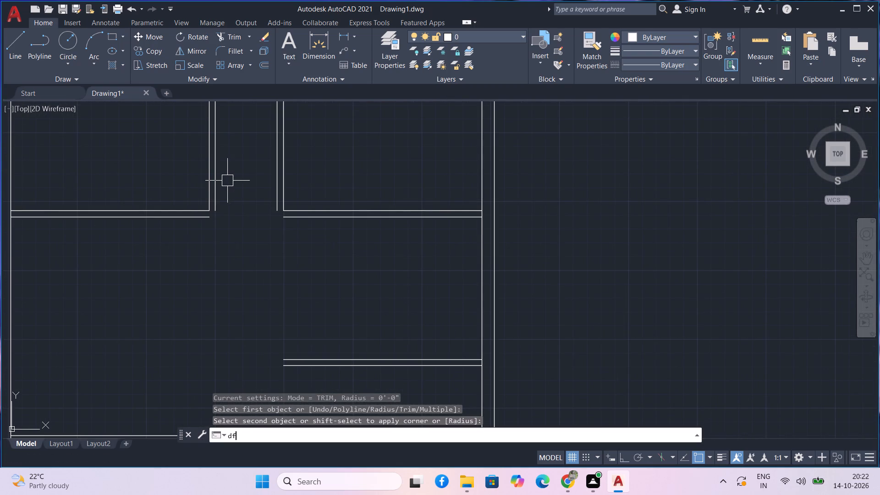
pyautogui.press('BackSpace')
pyautogui.press('BackSpace')
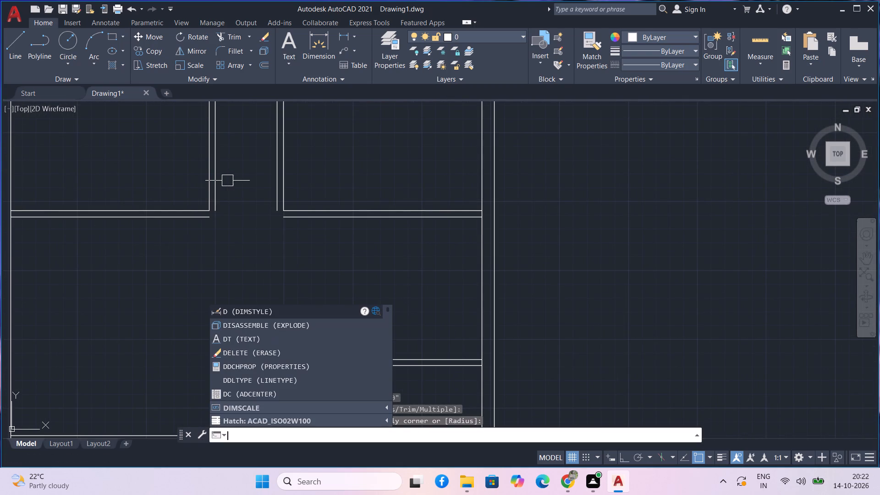
pyautogui.write('f')
pyautogui.press('space')
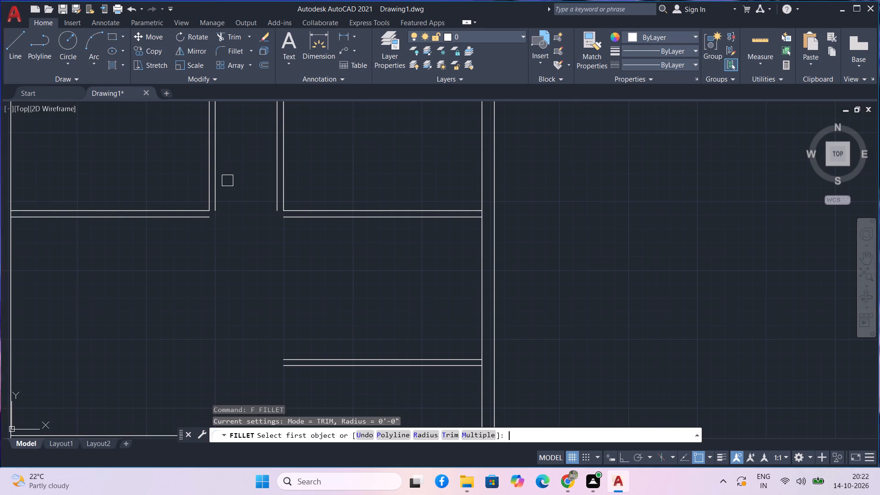
pyautogui.scroll(2, 186, 192)
pyautogui.click(219, 260)
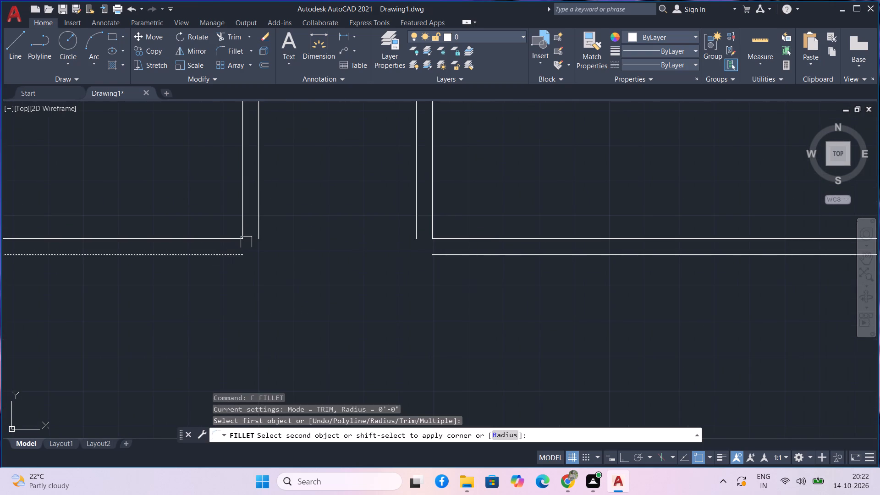
pyautogui.click(261, 227)
pyautogui.write('f')
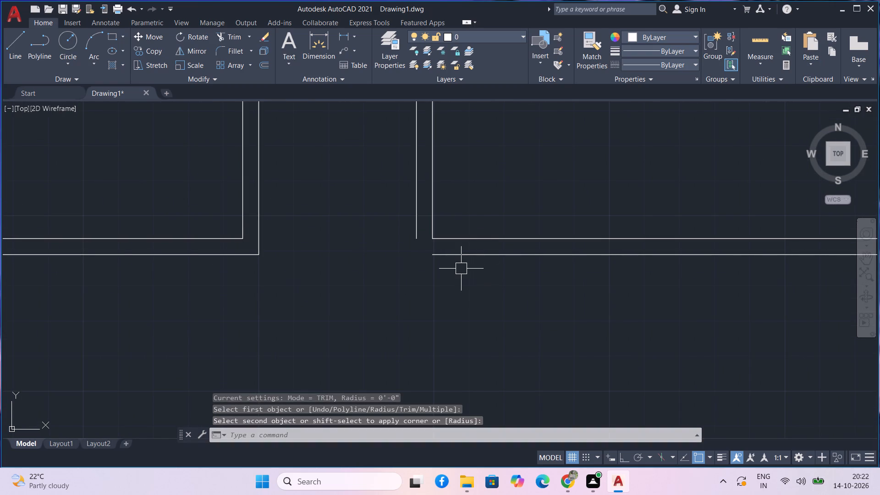
pyautogui.press('space')
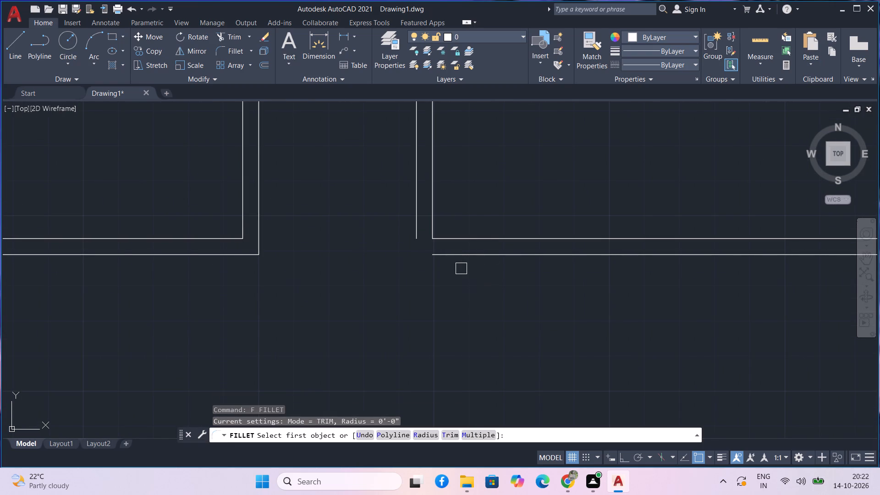
pyautogui.click(467, 251)
pyautogui.click(420, 229)
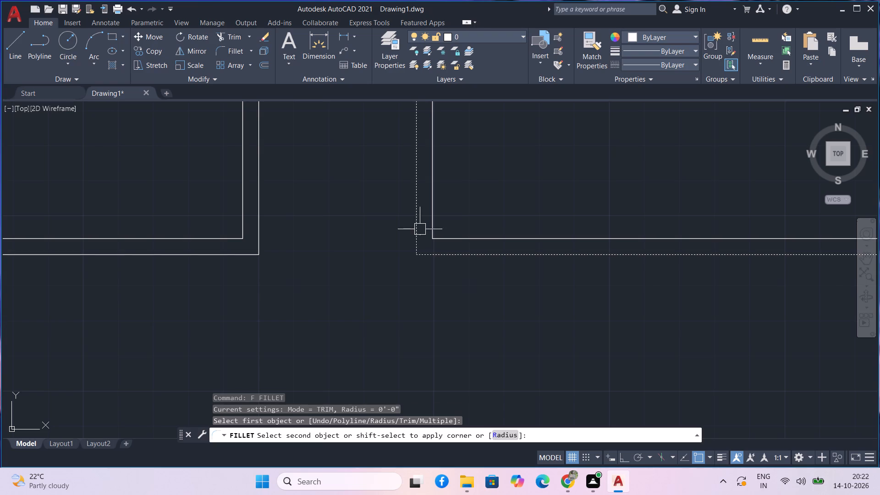
# Extend the inner bottom-wall lines of both upper rooms across the wall thickness to the passage-side wall lines.
pyautogui.scroll(-4, 405, 303)
pyautogui.moveTo(414, 293); pyautogui.dragTo(406, 253, button='middle')
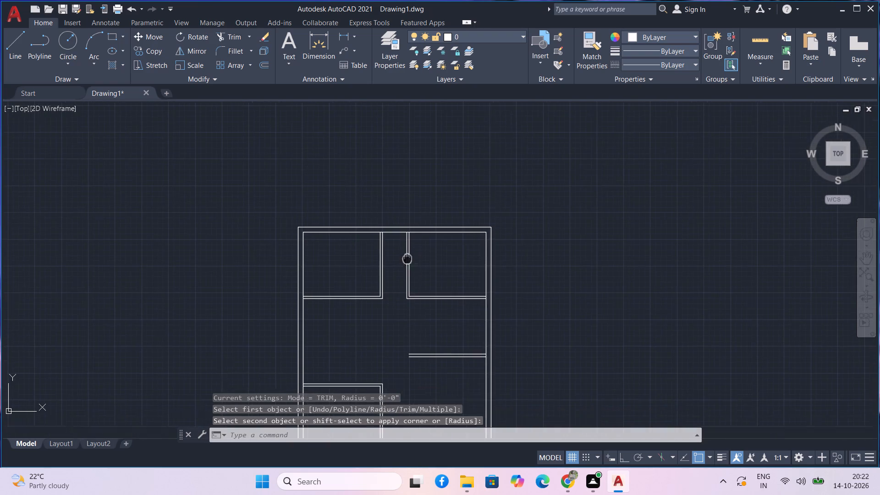
pyautogui.moveTo(406, 253); pyautogui.dragTo(405, 247, button='middle')
pyautogui.moveTo(383, 275); pyautogui.dragTo(381, 299, button='middle')
pyautogui.scroll(3, 376, 292)
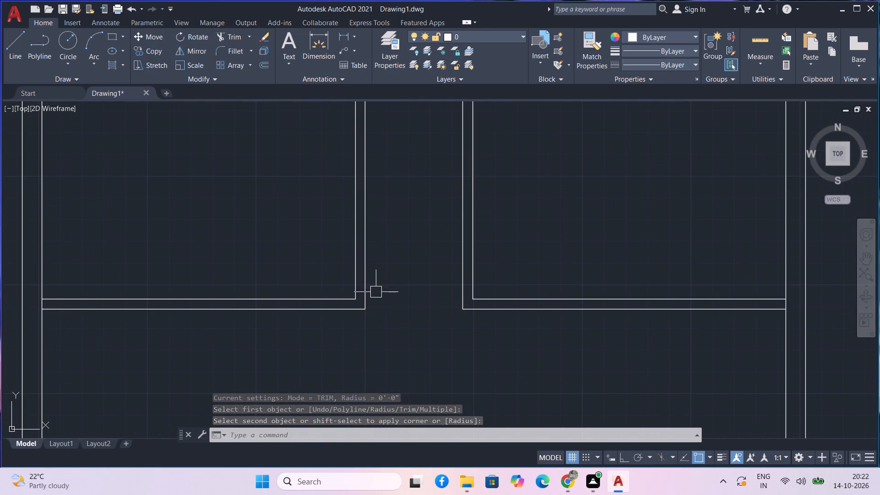
pyautogui.moveTo(376, 299); pyautogui.dragTo(374, 319, button='middle')
pyautogui.write('ex')
pyautogui.press('space')
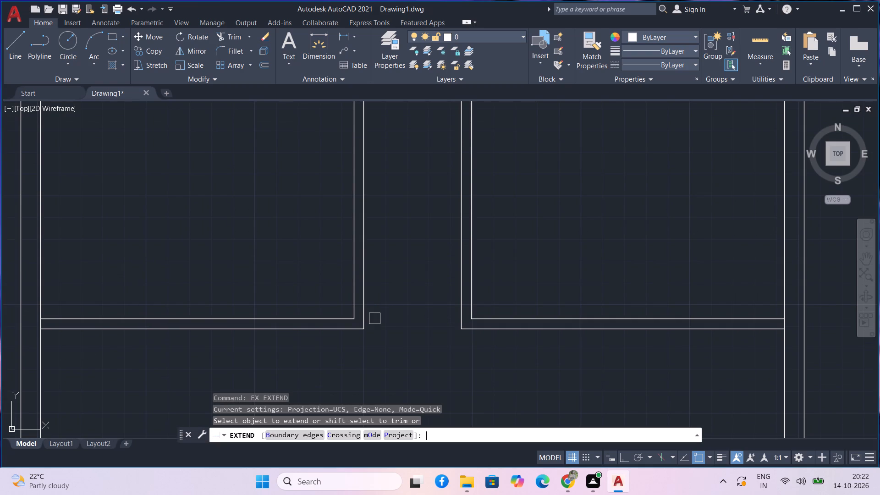
pyautogui.click(343, 315)
pyautogui.click(503, 319)
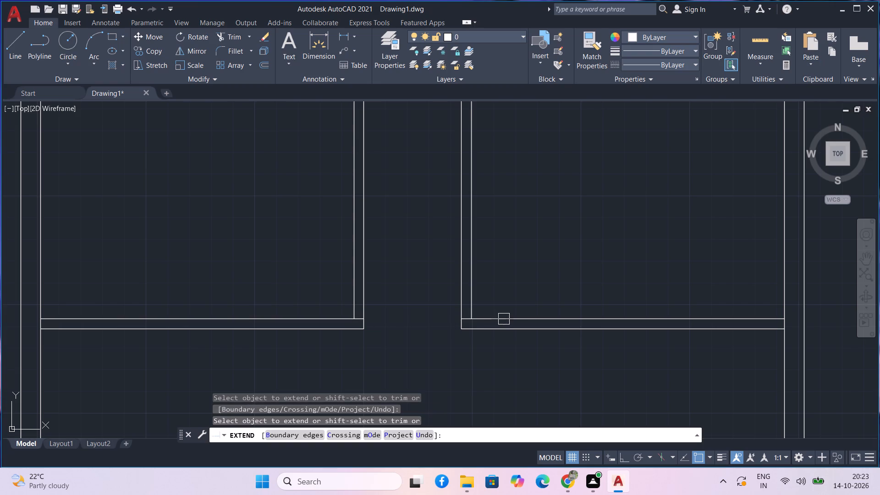
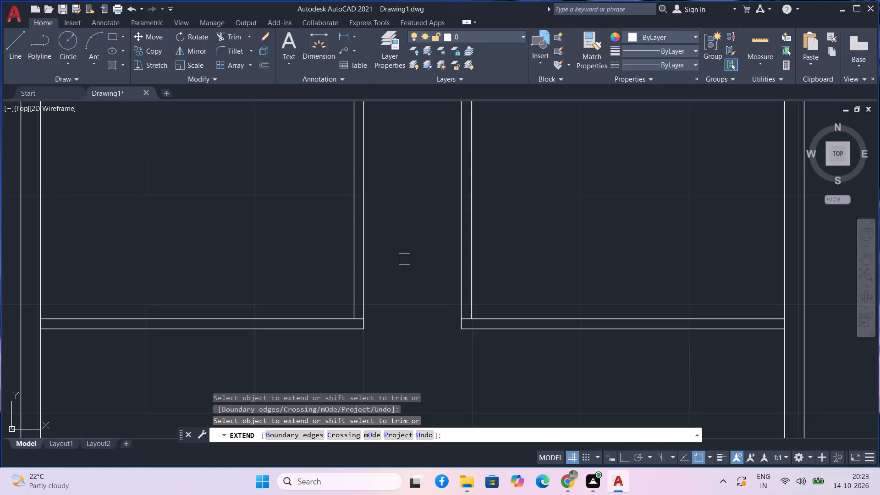
# Offset the inner bottom-wall lines of both upper rooms 3" upward, into the rooms.
pyautogui.moveTo(402, 258); pyautogui.dragTo(376, 280, button='middle')
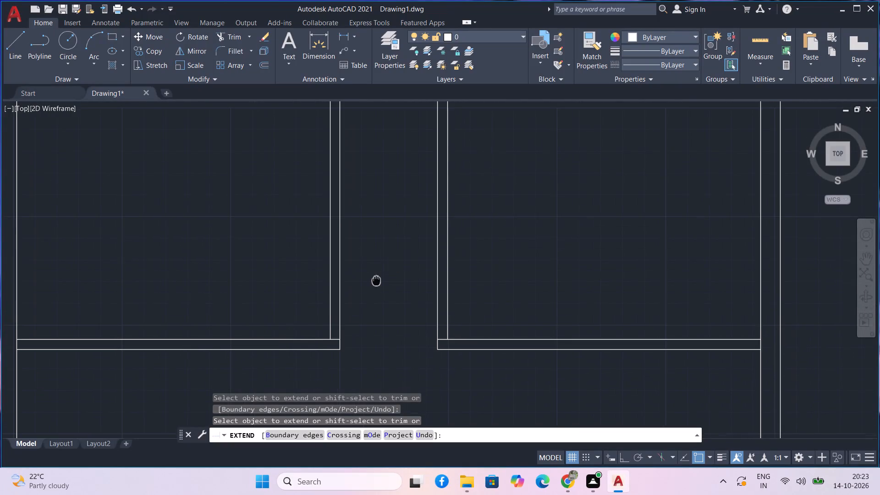
pyautogui.moveTo(376, 280); pyautogui.dragTo(376, 283, button='middle')
pyautogui.press('Escape')
pyautogui.write('o')
pyautogui.press('space')
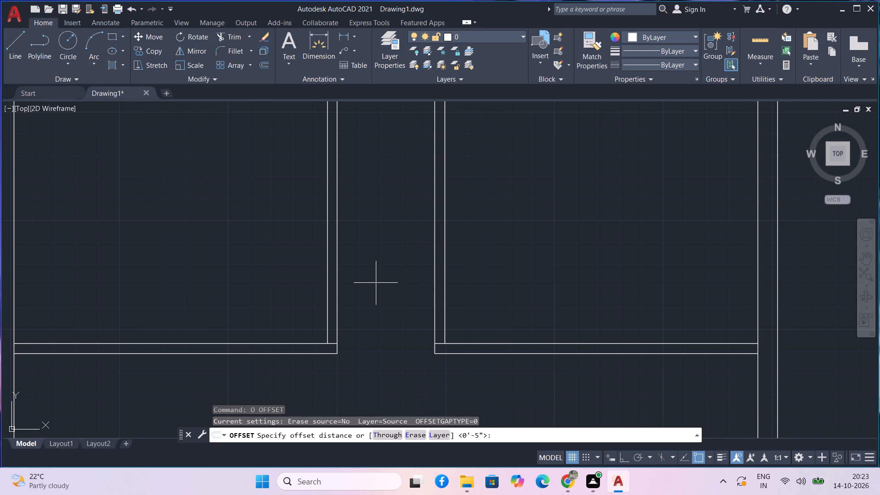
pyautogui.press('3')
pyautogui.press('Return')
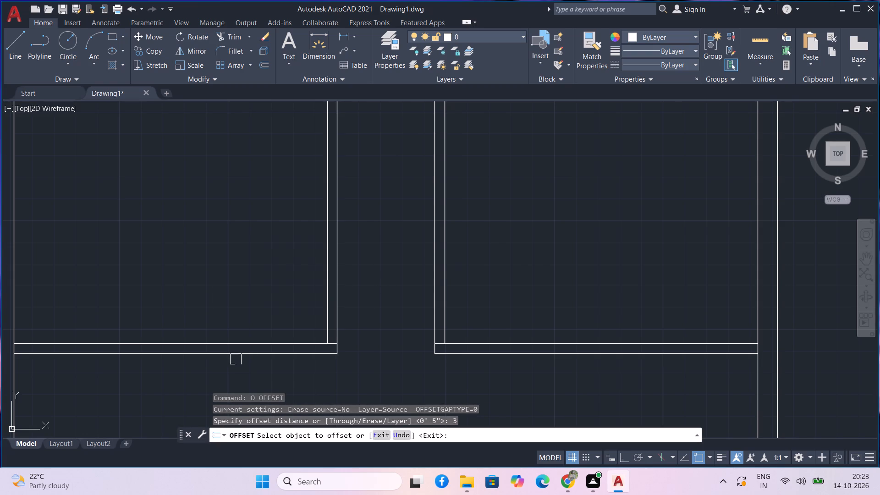
pyautogui.click(249, 341)
pyautogui.click(244, 309)
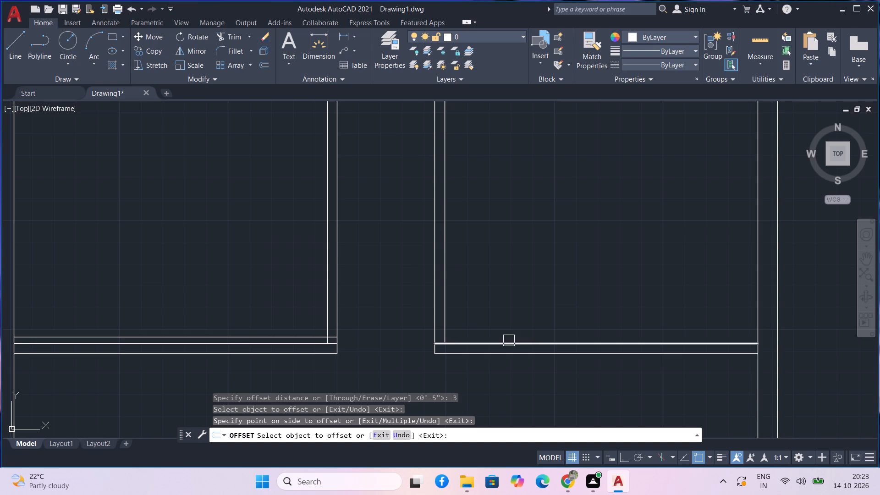
pyautogui.click(509, 341)
pyautogui.click(510, 308)
pyautogui.moveTo(489, 282); pyautogui.dragTo(491, 316, button='middle')
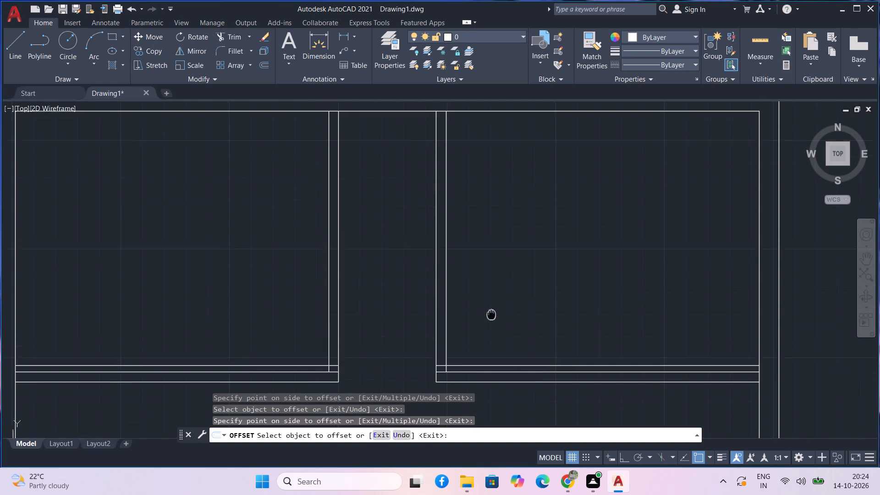
pyautogui.moveTo(491, 316); pyautogui.dragTo(491, 321, button='middle')
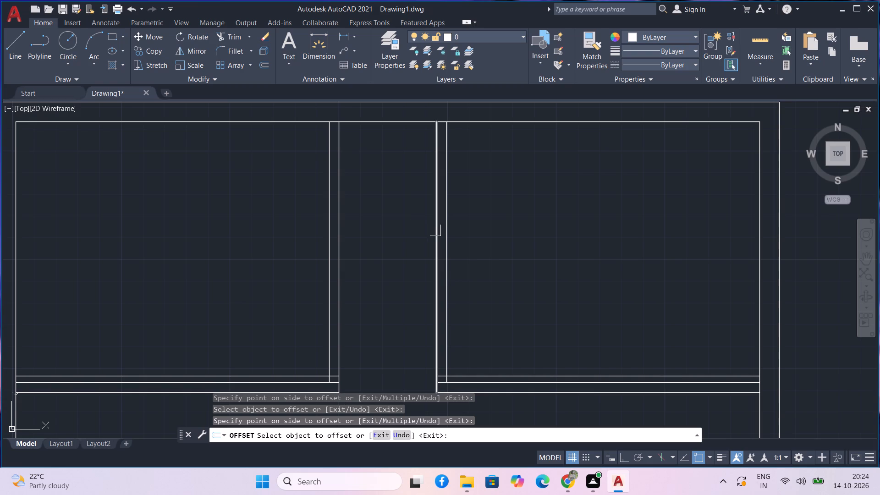
pyautogui.press('Escape')
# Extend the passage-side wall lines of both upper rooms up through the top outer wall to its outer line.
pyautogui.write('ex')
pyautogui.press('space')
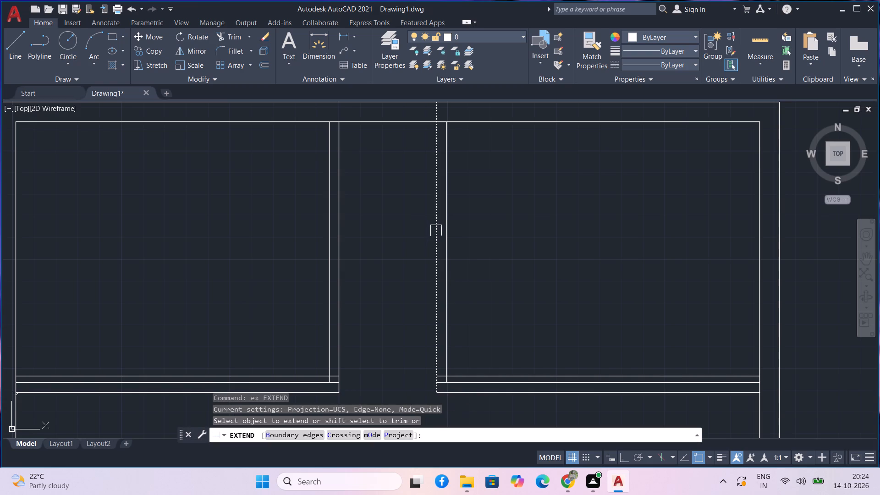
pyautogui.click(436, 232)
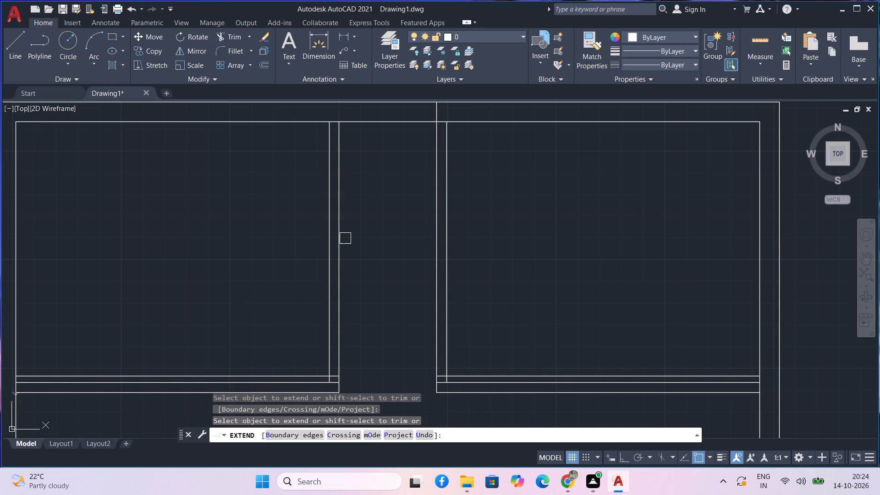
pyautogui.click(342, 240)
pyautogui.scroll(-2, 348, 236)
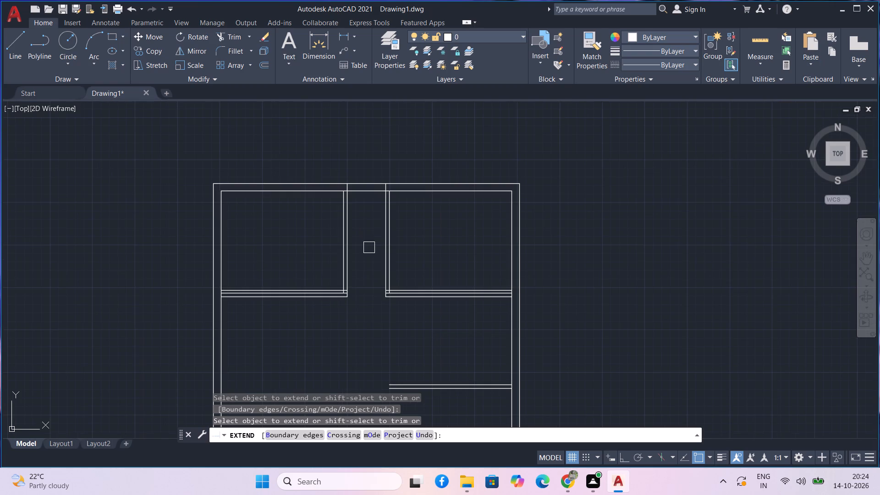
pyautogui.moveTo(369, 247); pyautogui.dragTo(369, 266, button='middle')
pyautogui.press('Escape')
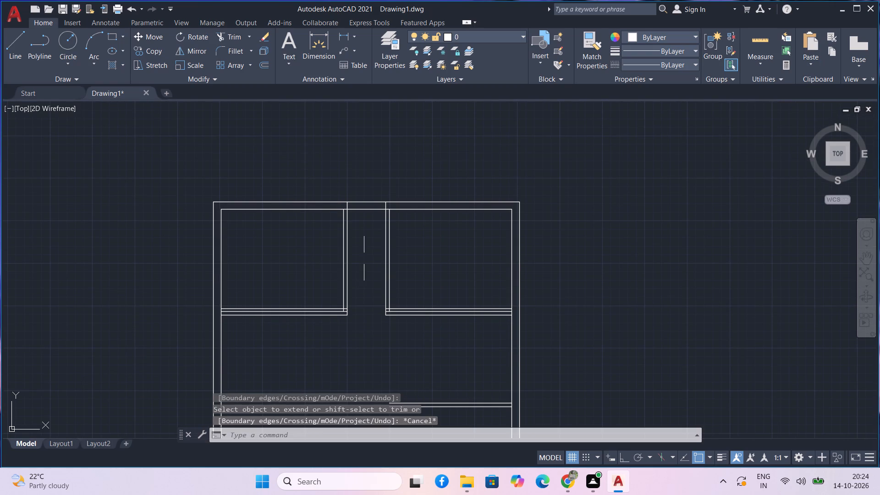
# Offset the inner line of the top outer wall 5' downward, across the upper rooms and passage.
pyautogui.write('o')
pyautogui.press('space')
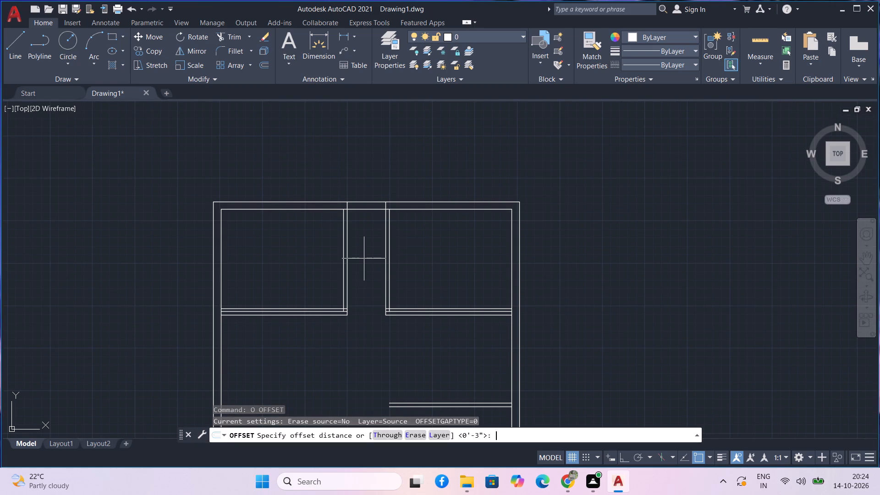
pyautogui.press('5')
pyautogui.press("'")
pyautogui.press('Return')
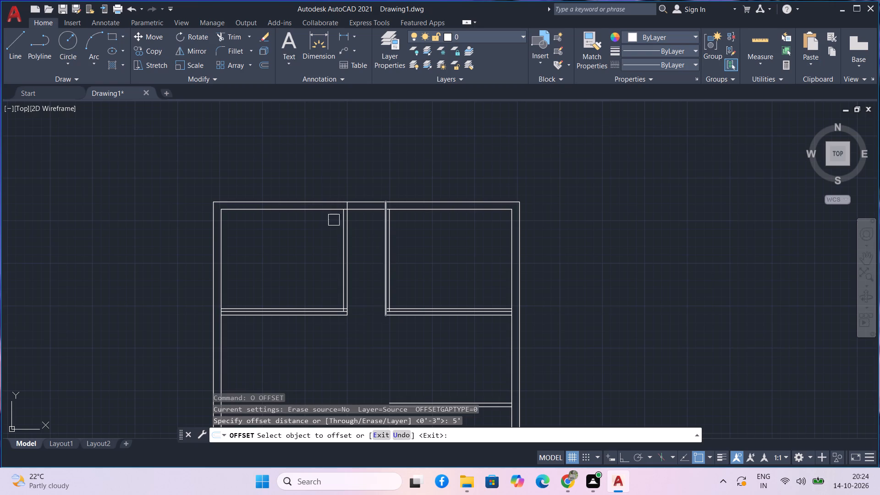
pyautogui.scroll(2, 362, 221)
pyautogui.moveTo(360, 227); pyautogui.dragTo(361, 257, button='middle')
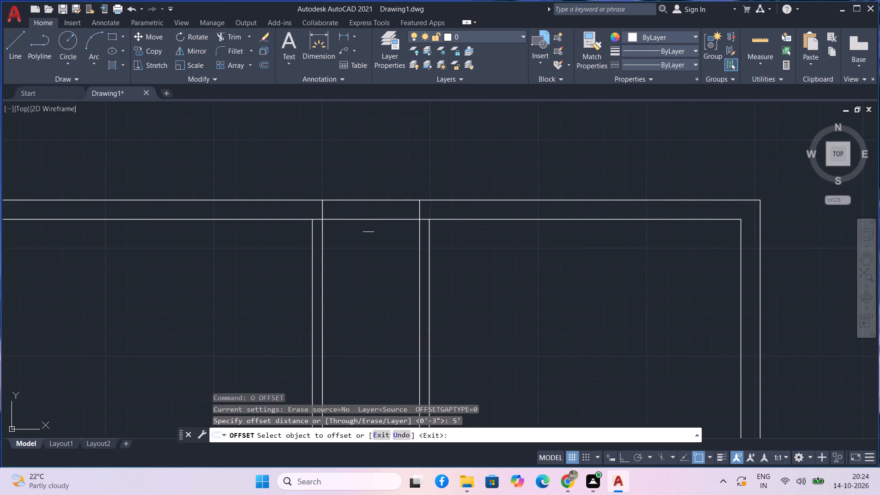
pyautogui.click(369, 223)
pyautogui.scroll(-1, 366, 308)
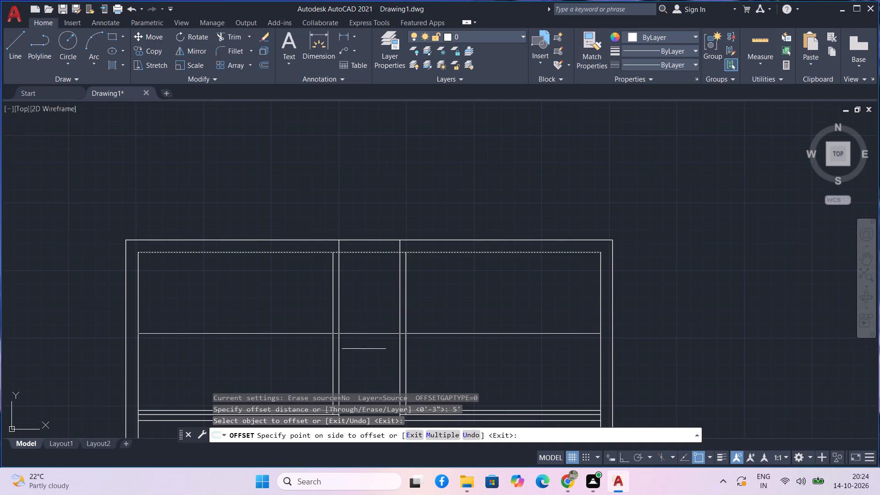
pyautogui.click(364, 349)
pyautogui.press('Escape')
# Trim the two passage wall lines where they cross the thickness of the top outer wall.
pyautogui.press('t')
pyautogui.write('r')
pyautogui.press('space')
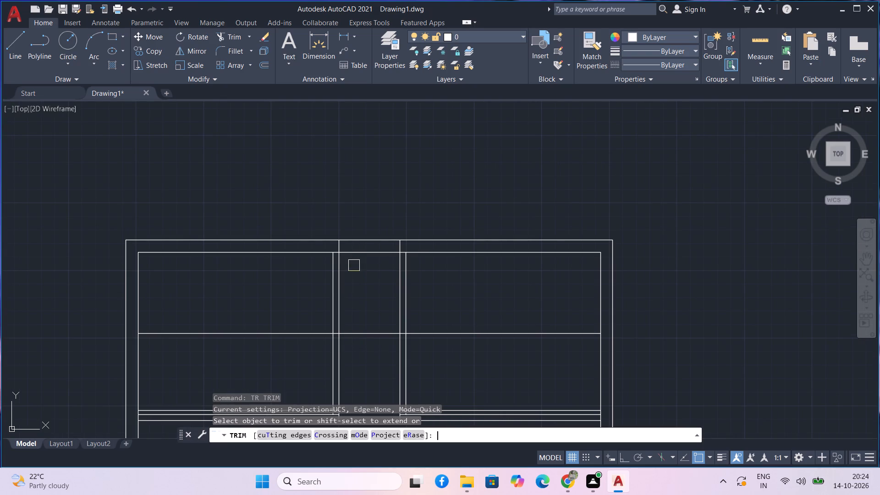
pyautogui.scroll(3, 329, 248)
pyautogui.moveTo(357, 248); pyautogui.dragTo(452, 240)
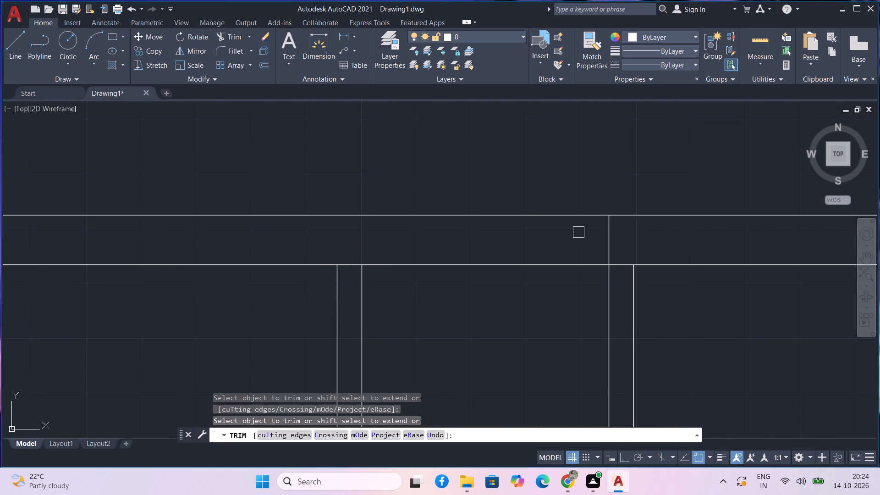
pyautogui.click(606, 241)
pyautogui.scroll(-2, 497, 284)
# Trim away the portions of the new horizontal line inside both upper rooms, keeping the part spanning the passage and its walls.
pyautogui.moveTo(493, 330); pyautogui.dragTo(501, 218, button='middle')
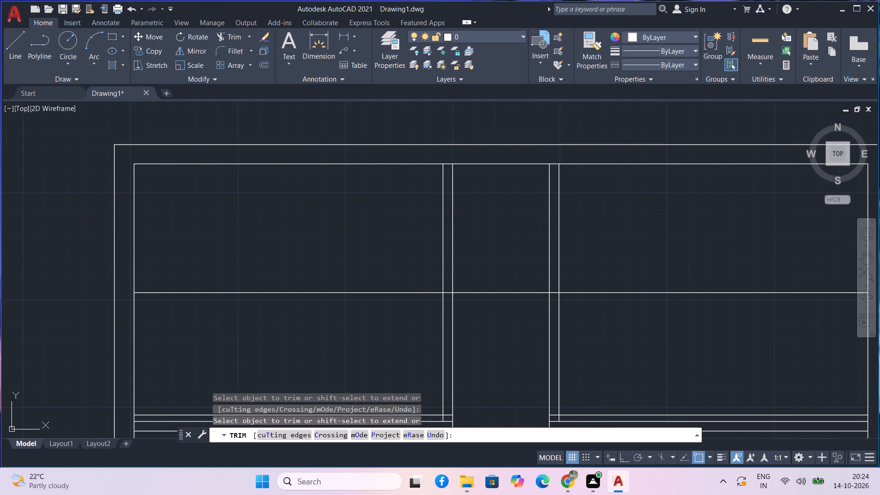
pyautogui.moveTo(404, 254); pyautogui.dragTo(401, 330)
pyautogui.moveTo(624, 308); pyautogui.dragTo(603, 234)
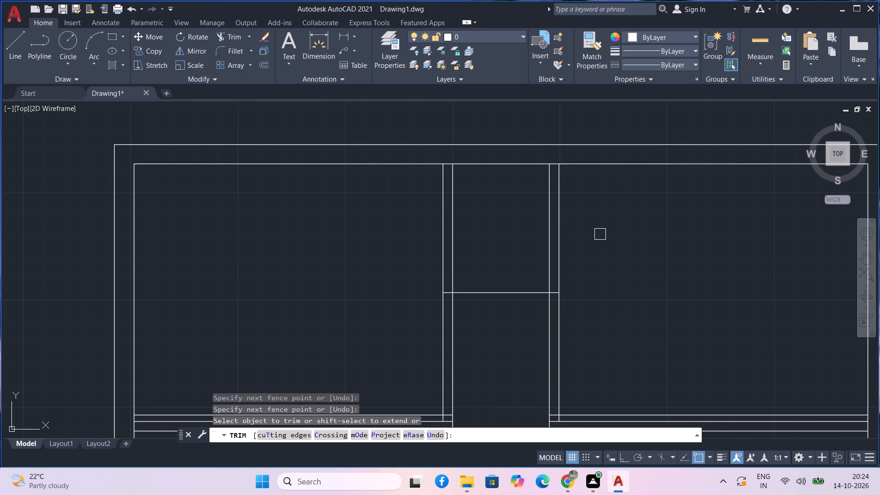
pyautogui.moveTo(599, 249); pyautogui.dragTo(605, 210, button='middle')
pyautogui.scroll(-1, 613, 263)
pyautogui.moveTo(621, 294); pyautogui.dragTo(619, 318, button='middle')
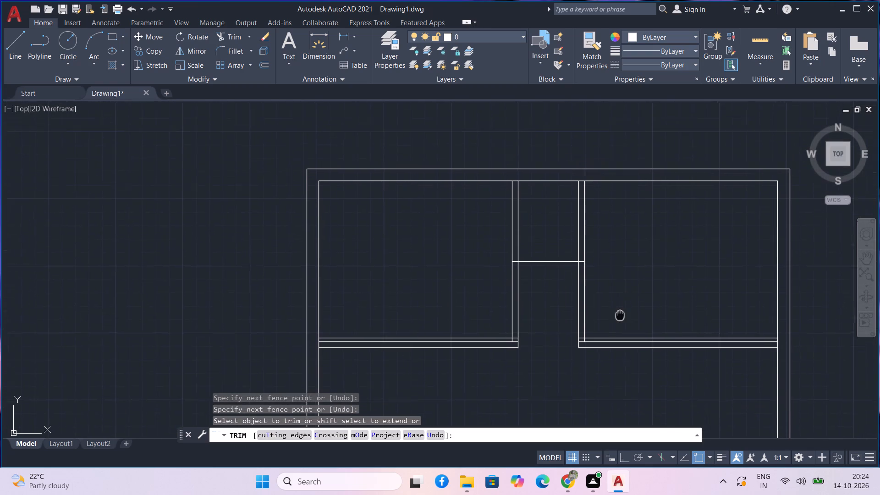
pyautogui.moveTo(619, 318); pyautogui.dragTo(619, 319, button='middle')
pyautogui.press('Escape')
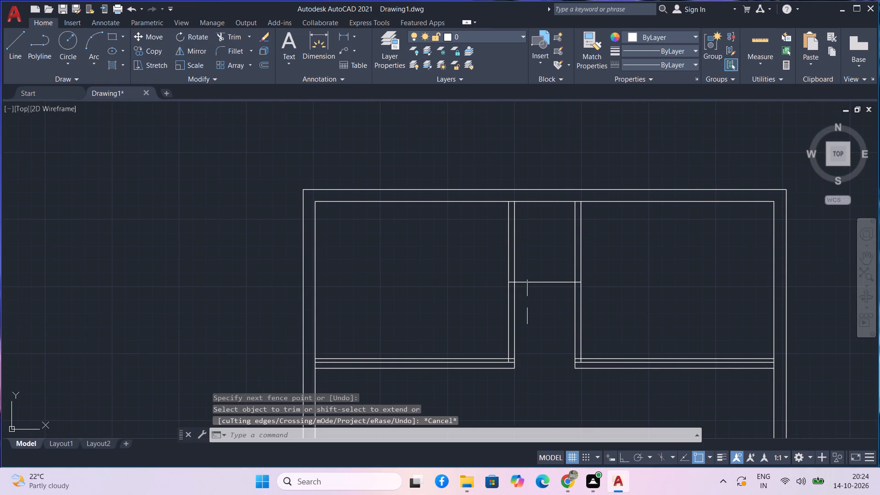
# Offset the horizontal line across the passage 4.5" downward.
pyautogui.write('o 4.5')
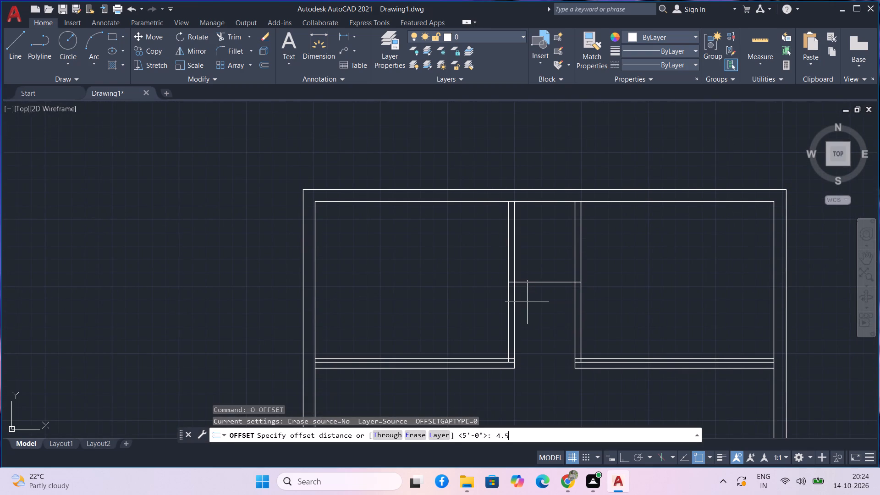
pyautogui.press('Return')
pyautogui.click(544, 284)
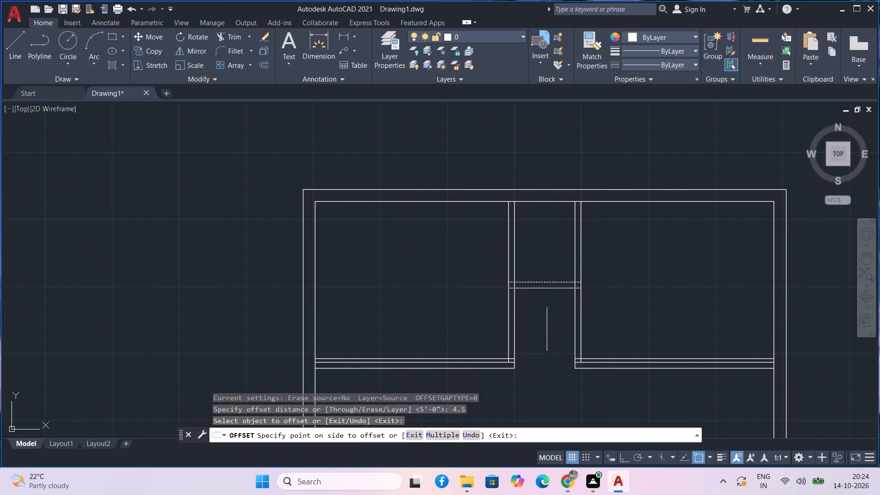
pyautogui.click(547, 330)
pyautogui.press('space')
# Offset the passage-side line of the upper-left room's wall 3" into the passage.
pyautogui.moveTo(545, 308); pyautogui.dragTo(546, 332, button='middle')
pyautogui.scroll(2, 543, 314)
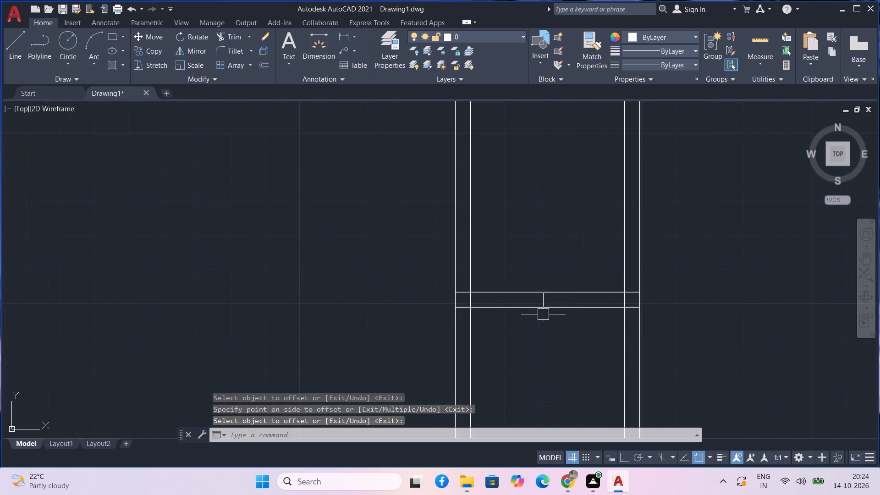
pyautogui.moveTo(507, 336); pyautogui.dragTo(510, 352, button='middle')
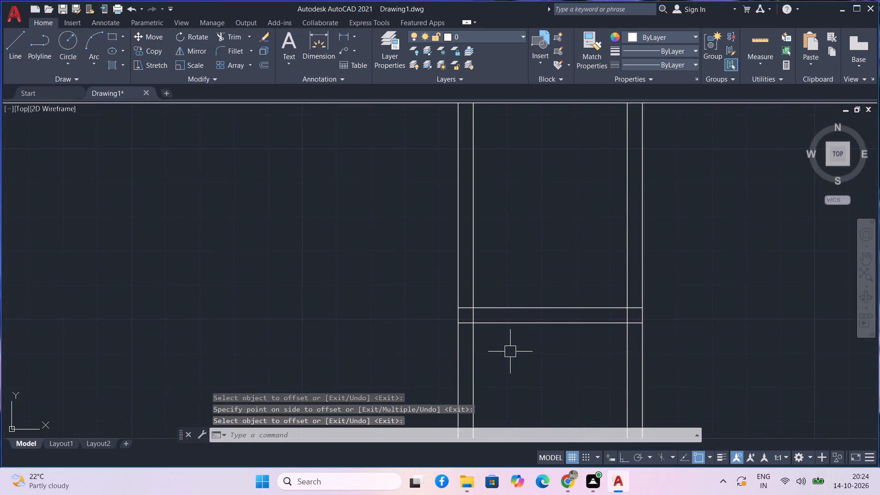
pyautogui.write('o')
pyautogui.press('space')
pyautogui.press('3')
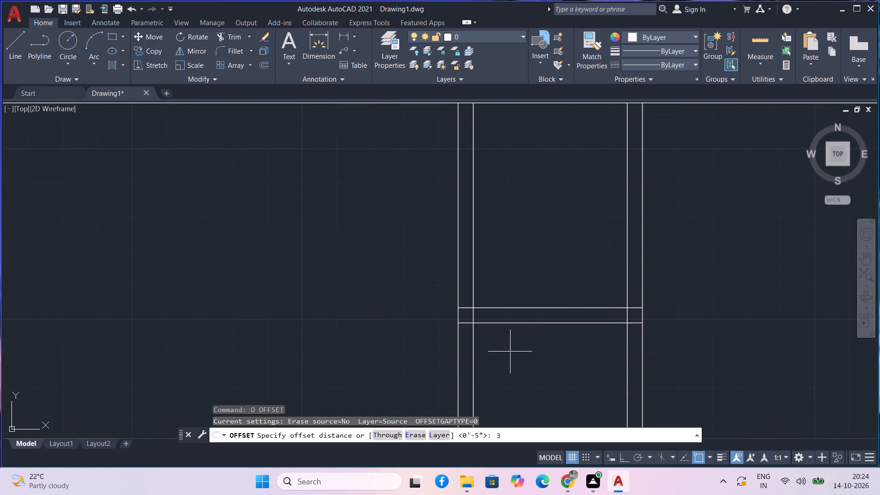
pyautogui.press('Return')
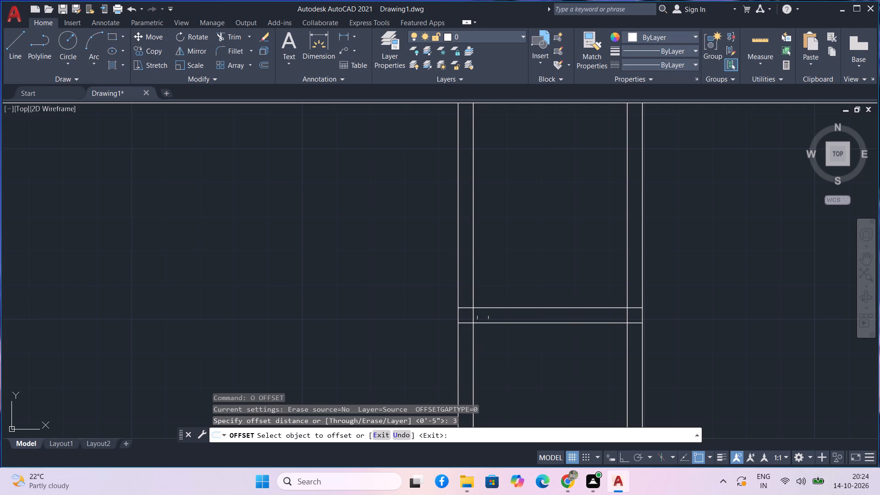
pyautogui.click(476, 296)
pyautogui.click(506, 297)
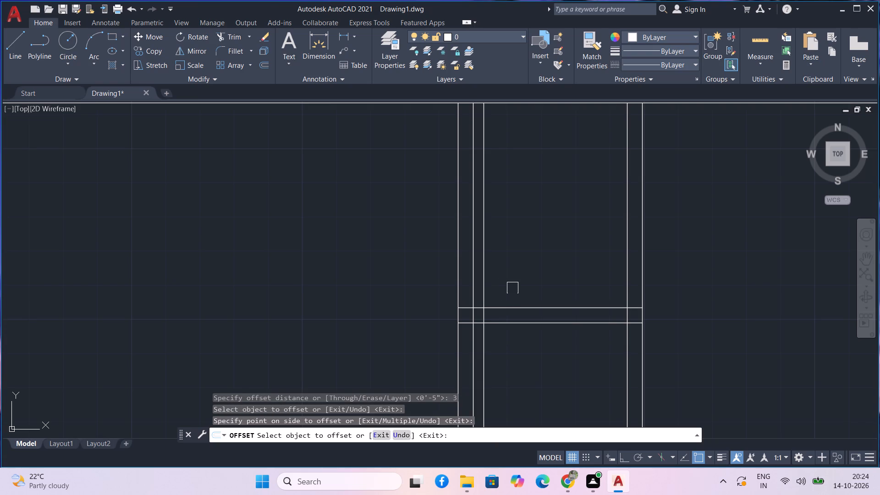
pyautogui.moveTo(512, 288); pyautogui.dragTo(511, 304, button='middle')
pyautogui.scroll(1, 511, 304)
pyautogui.moveTo(511, 304); pyautogui.dragTo(487, 262, button='middle')
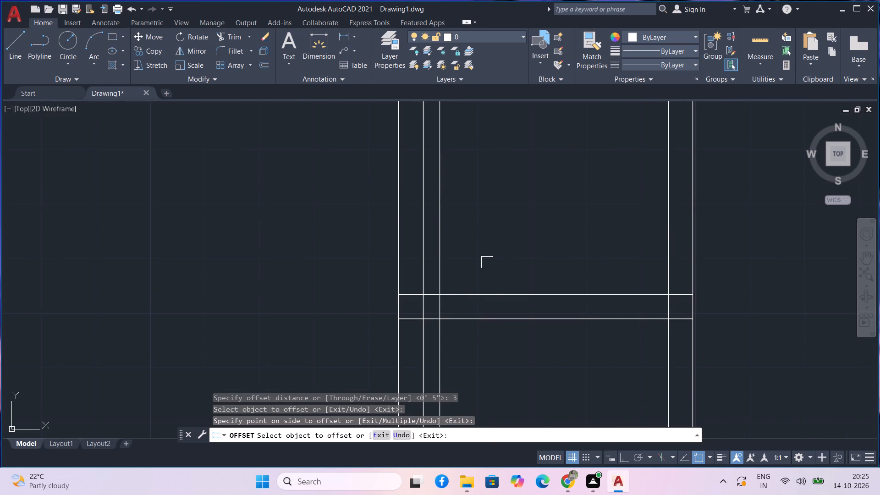
pyautogui.moveTo(497, 250); pyautogui.dragTo(495, 291, button='middle')
pyautogui.scroll(-1, 494, 298)
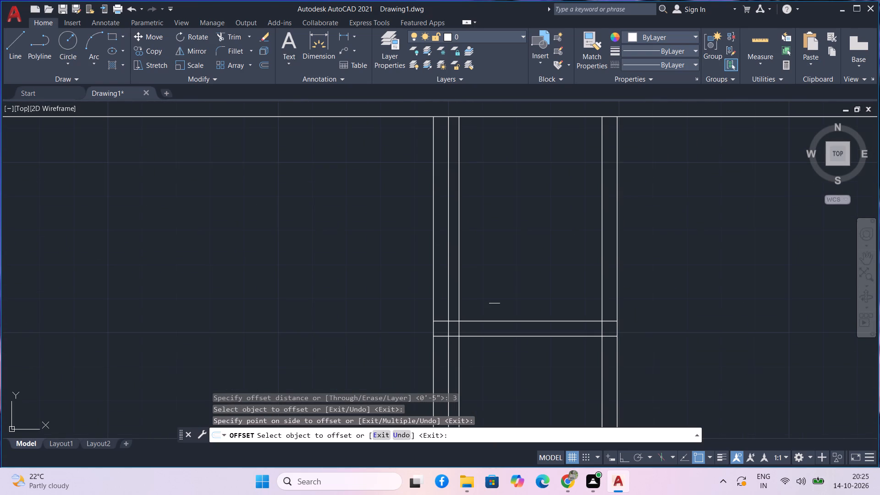
pyautogui.press('Escape')
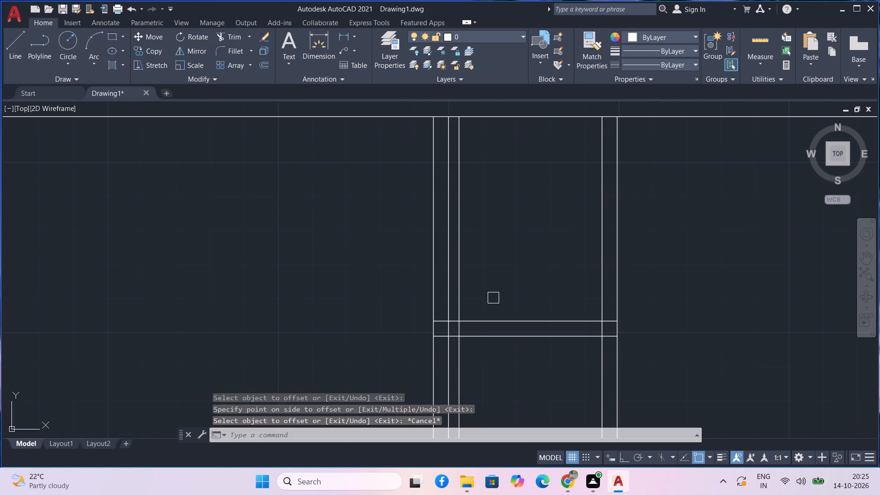
# Offset the new vertical line in the passage 3' toward the upper-right room.
pyautogui.write('o')
pyautogui.press('space')
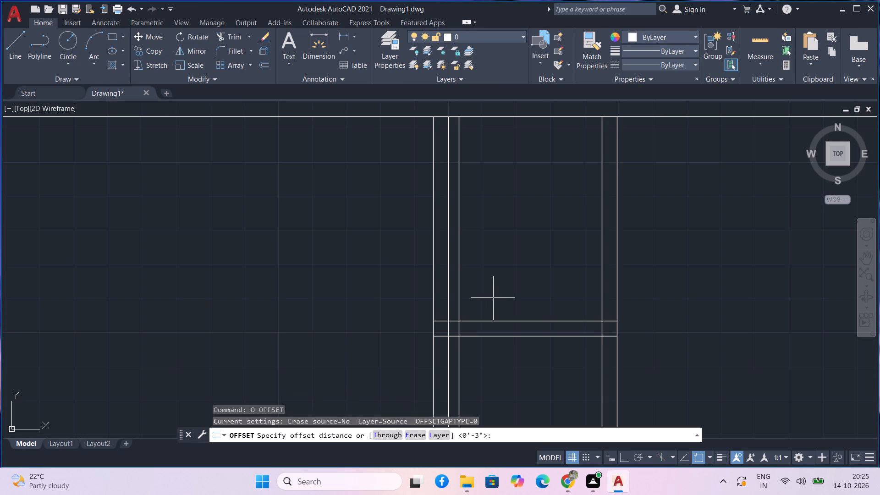
pyautogui.write("3'")
pyautogui.press('Return')
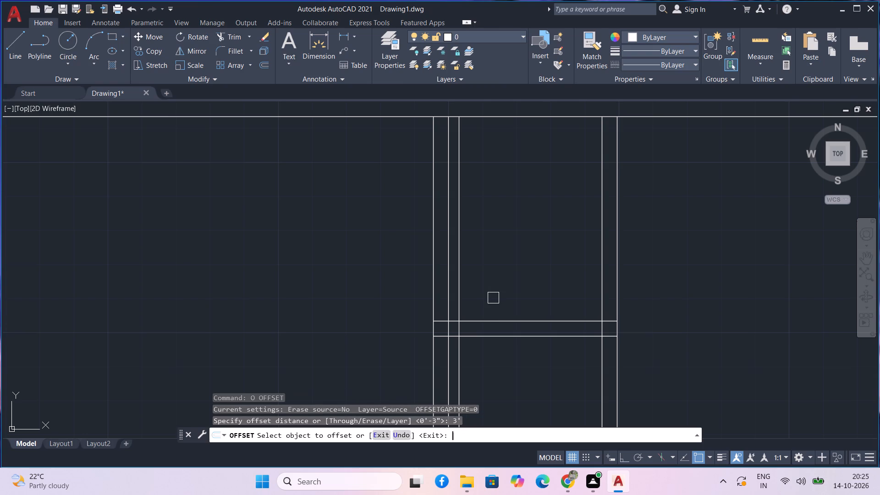
pyautogui.click(462, 292)
pyautogui.click(506, 297)
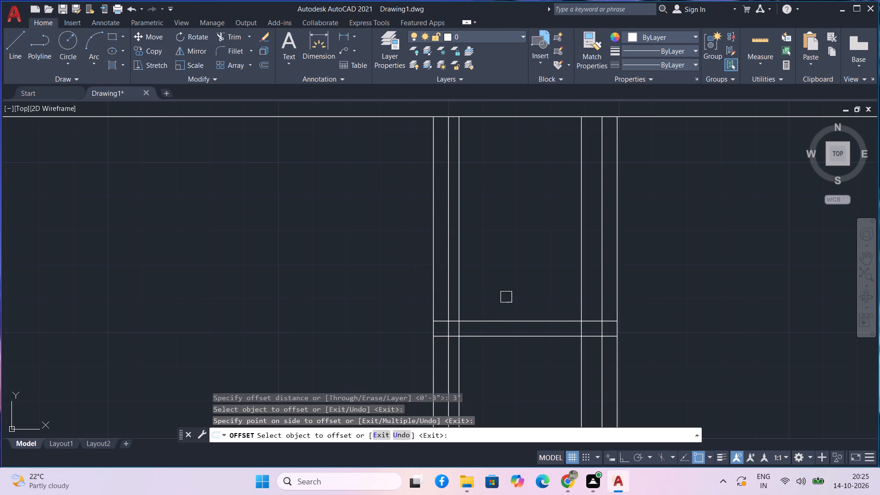
# Trim the passage partition to open the 3' doorway, removing the lines across the gap and the vertical door lines above and below it.
pyautogui.press('Escape')
pyautogui.moveTo(506, 286); pyautogui.dragTo(506, 276, button='middle')
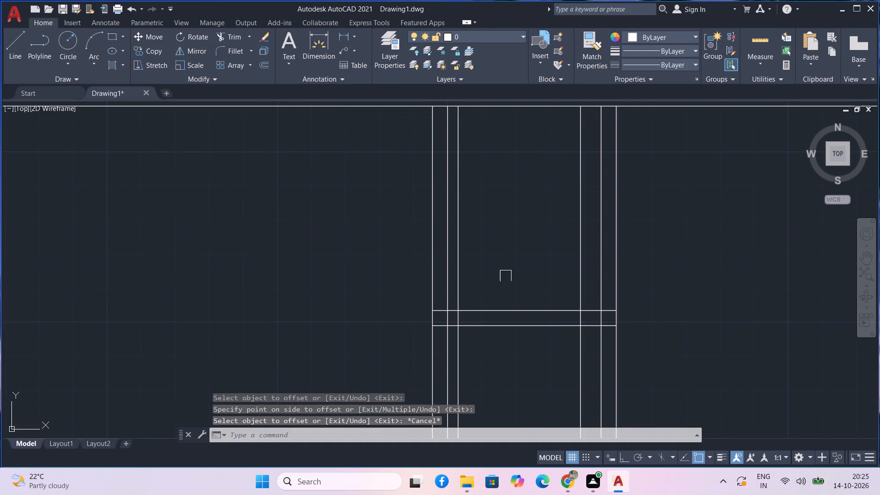
pyautogui.write('tr')
pyautogui.press('space')
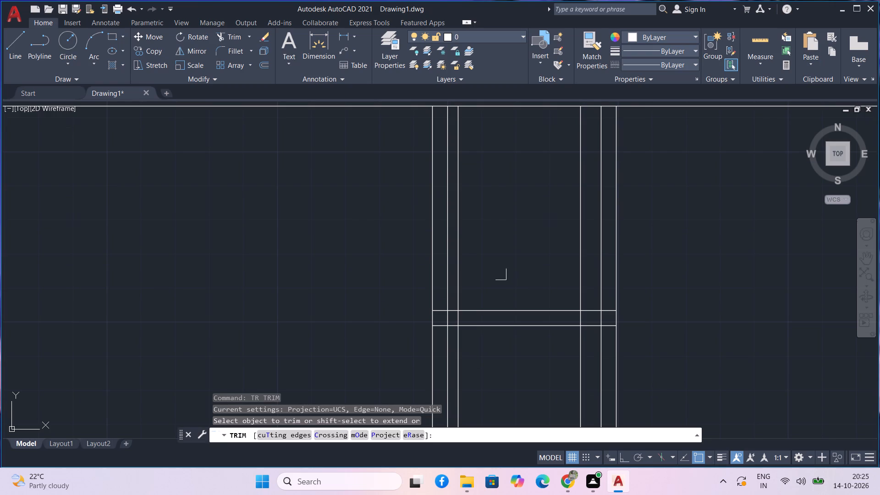
pyautogui.click(463, 286)
pyautogui.moveTo(489, 287); pyautogui.dragTo(501, 346)
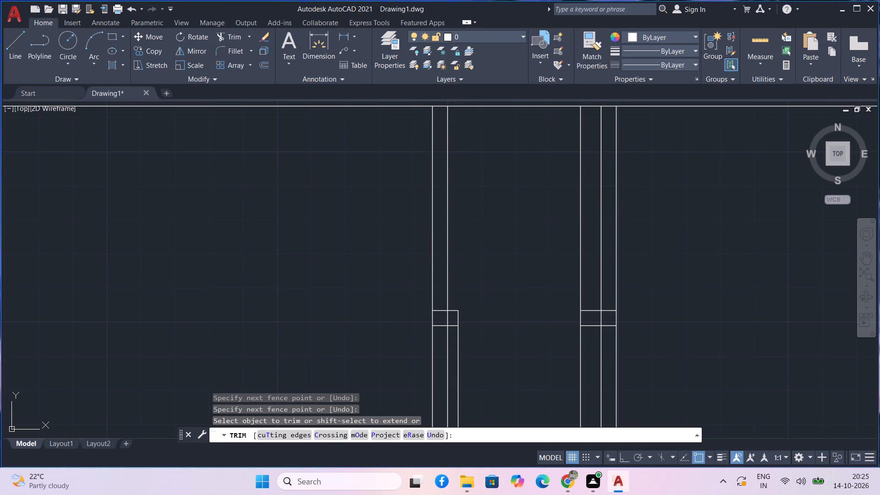
pyautogui.click(462, 350)
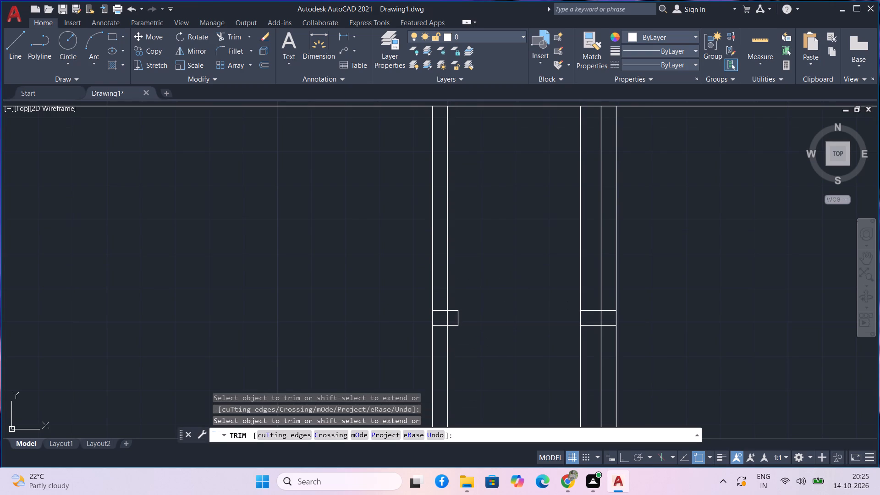
pyautogui.click(576, 283)
pyautogui.click(577, 338)
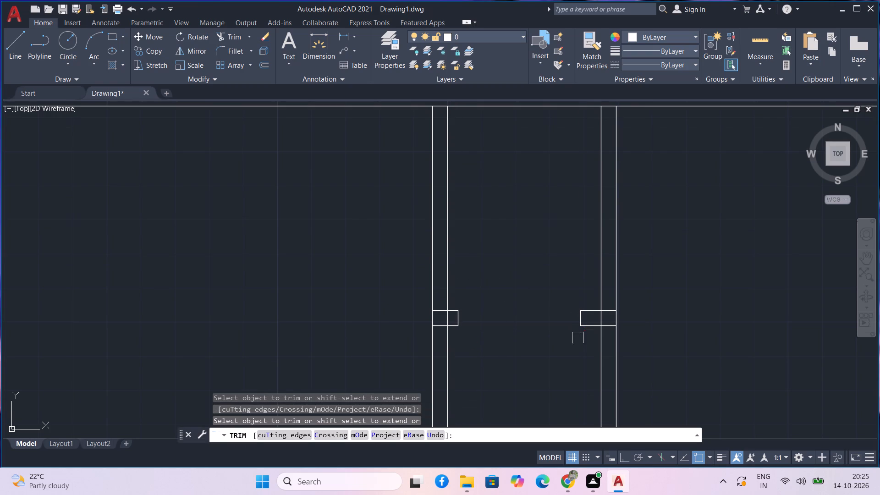
# Trim the overlapping wall and partition lines where the two partition stubs meet the passage walls.
pyautogui.scroll(3, 442, 313)
pyautogui.moveTo(443, 329); pyautogui.dragTo(433, 287)
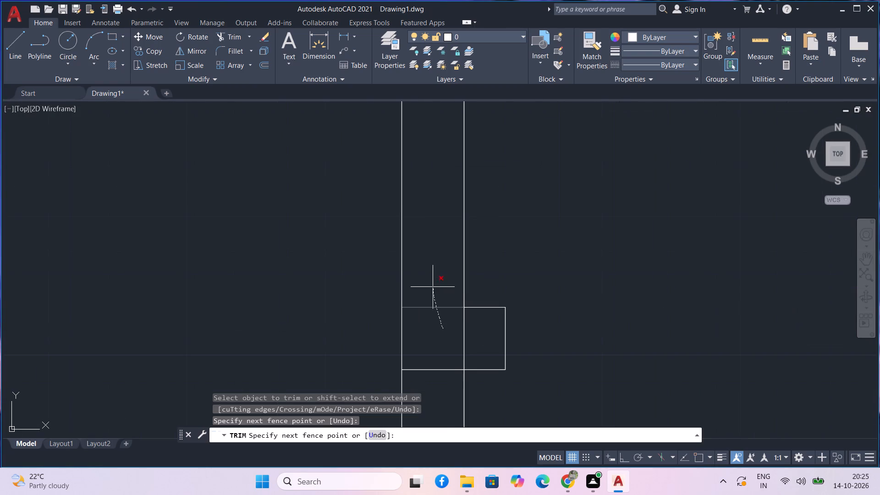
pyautogui.moveTo(433, 287); pyautogui.dragTo(440, 384)
pyautogui.scroll(-1, 440, 383)
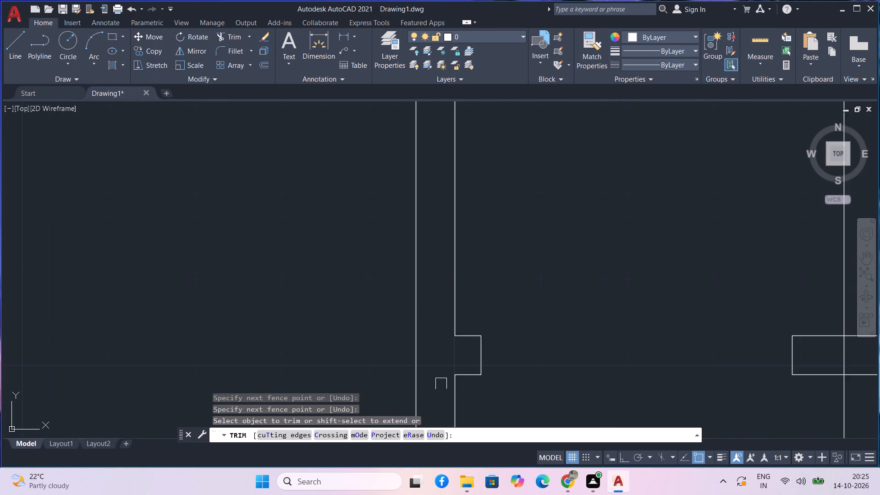
pyautogui.scroll(-1, 441, 384)
pyautogui.moveTo(589, 376); pyautogui.dragTo(420, 366, button='middle')
pyautogui.scroll(2, 500, 357)
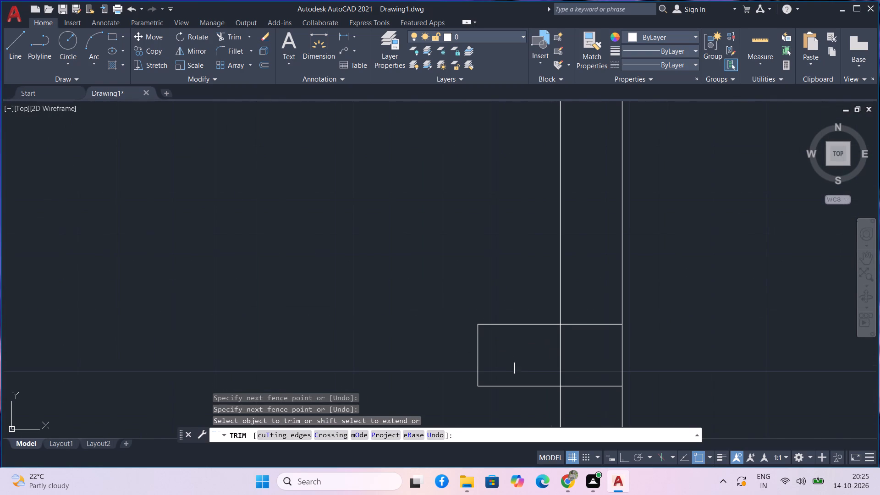
pyautogui.moveTo(522, 368); pyautogui.dragTo(580, 407)
pyautogui.scroll(-2, 582, 404)
pyautogui.scroll(-1, 490, 357)
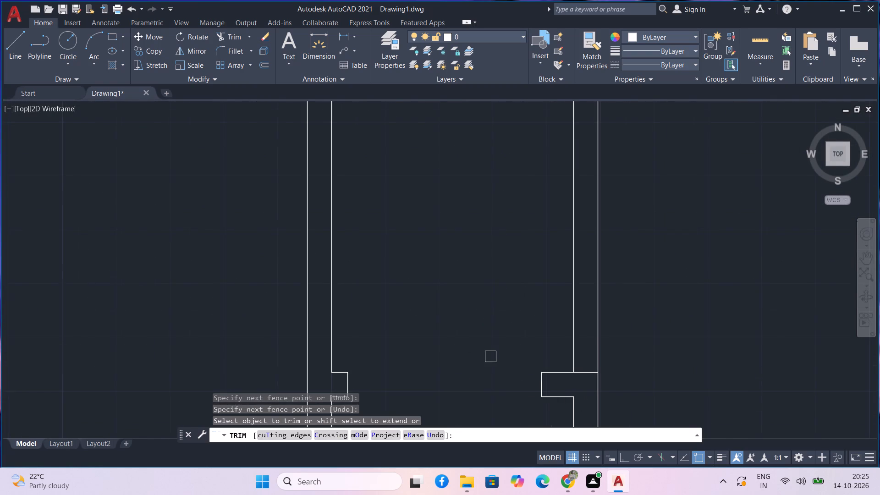
pyautogui.moveTo(484, 363); pyautogui.dragTo(506, 354, button='middle')
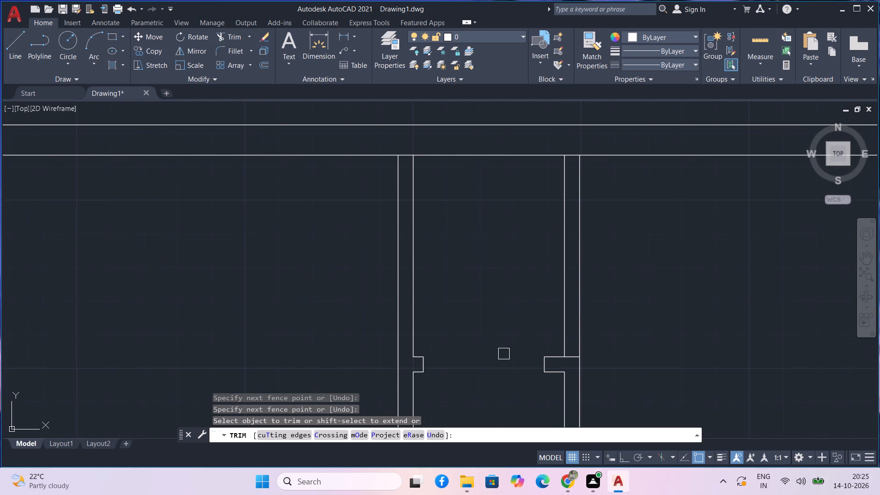
pyautogui.scroll(-1, 499, 354)
pyautogui.press('Escape')
# Offset the upper horizontal line just above the bottom wall of each upper room 3' upward.
pyautogui.scroll(-1, 499, 354)
pyautogui.moveTo(489, 393); pyautogui.dragTo(469, 351, button='middle')
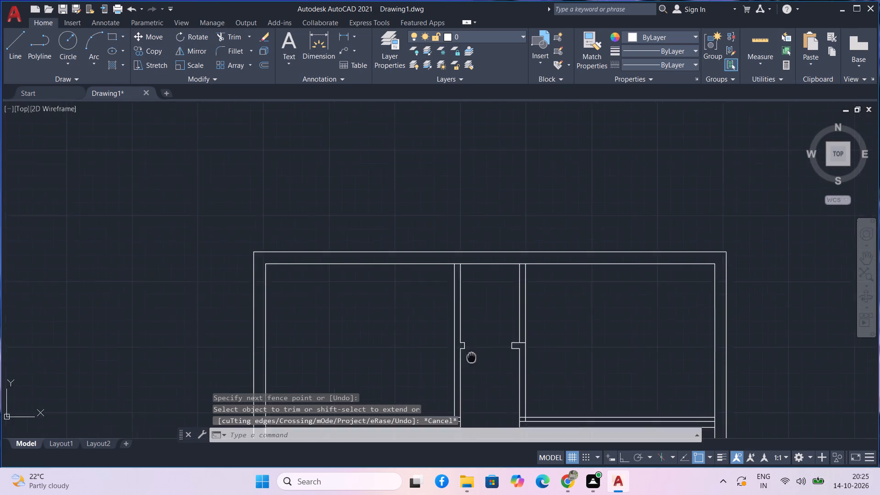
pyautogui.moveTo(469, 351); pyautogui.dragTo(457, 298, button='middle')
pyautogui.middleClick(453, 315)
pyautogui.scroll(1, 445, 321)
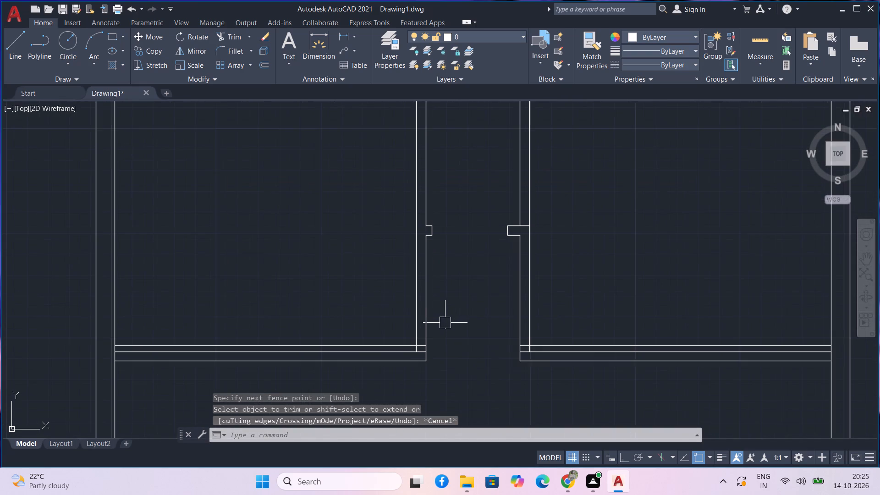
pyautogui.moveTo(446, 324); pyautogui.dragTo(452, 312, button='middle')
pyautogui.scroll(2, 452, 312)
pyautogui.moveTo(435, 319); pyautogui.dragTo(458, 314, button='middle')
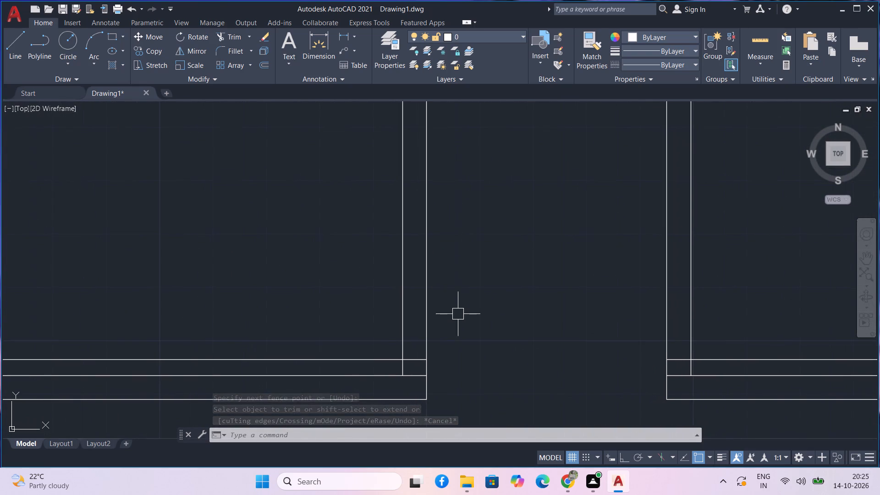
pyautogui.write('o')
pyautogui.press('space')
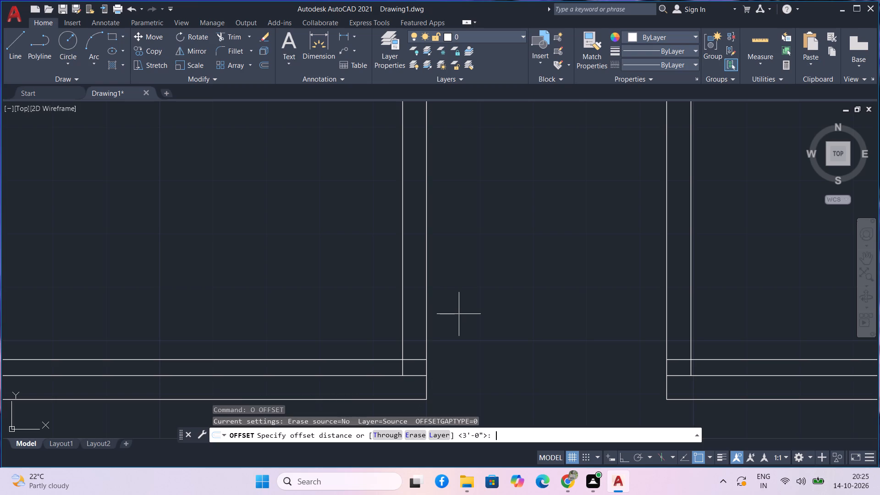
pyautogui.write("3'")
pyautogui.press('Return')
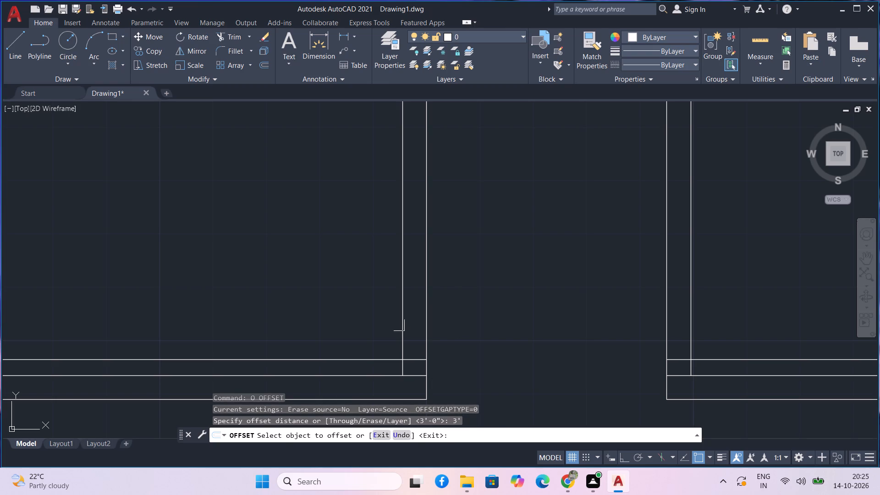
pyautogui.moveTo(358, 358); pyautogui.dragTo(357, 351)
pyautogui.click(351, 306)
pyautogui.scroll(-2, 351, 306)
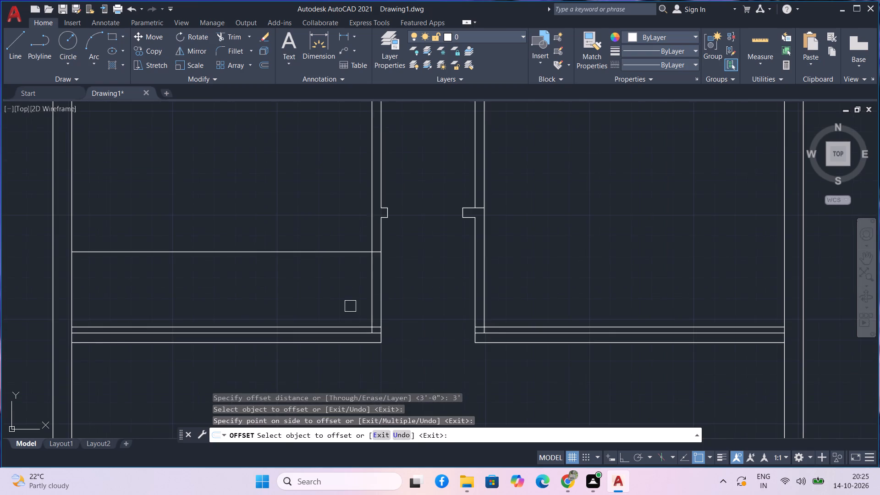
pyautogui.click(520, 324)
pyautogui.click(520, 299)
pyautogui.press('Escape')
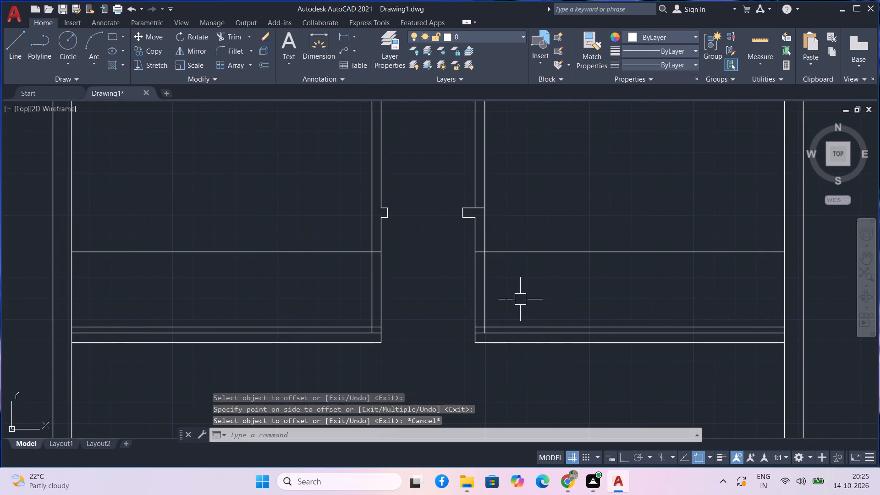
# Trim both passage walls between the door lines to open the doorways, and trim the door lines' excess inside both upper rooms.
pyautogui.write('tr')
pyautogui.press('space')
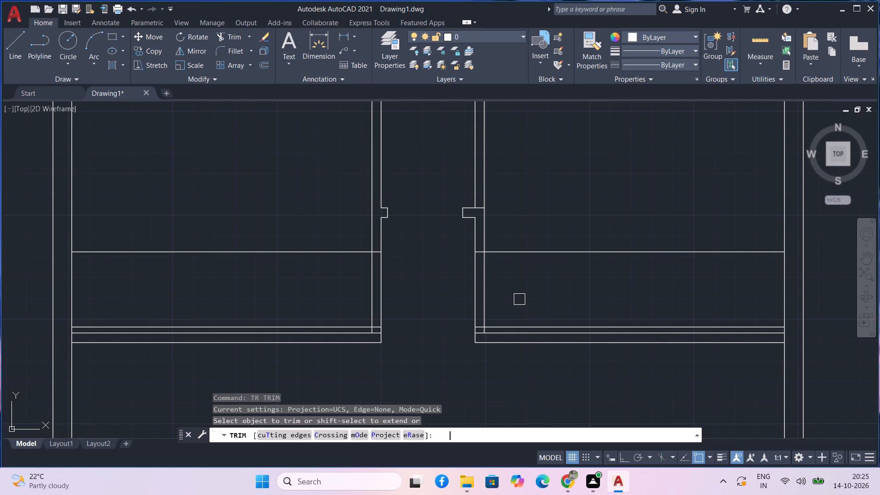
pyautogui.moveTo(532, 287); pyautogui.dragTo(539, 275)
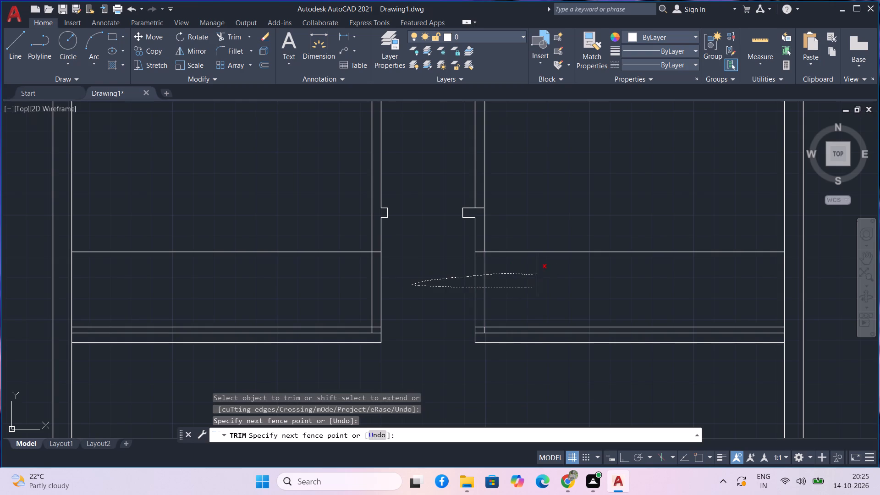
pyautogui.moveTo(539, 275); pyautogui.dragTo(550, 246)
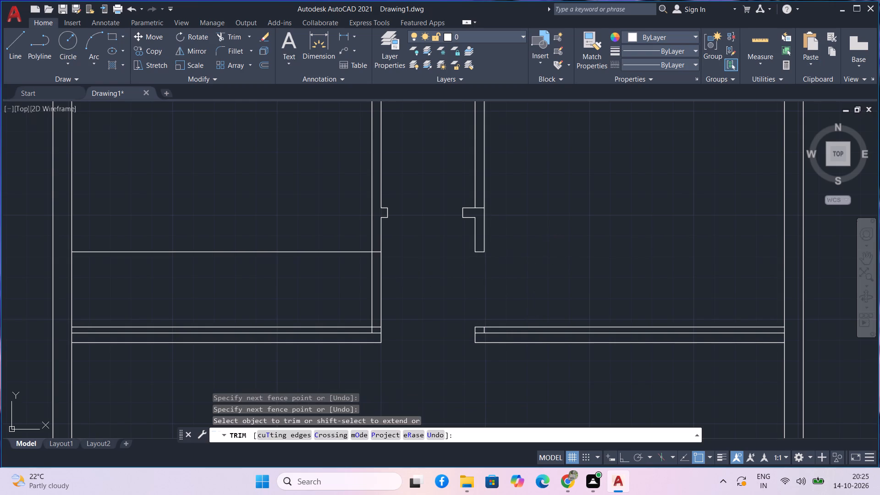
pyautogui.click(532, 324)
pyautogui.moveTo(296, 282); pyautogui.dragTo(329, 256)
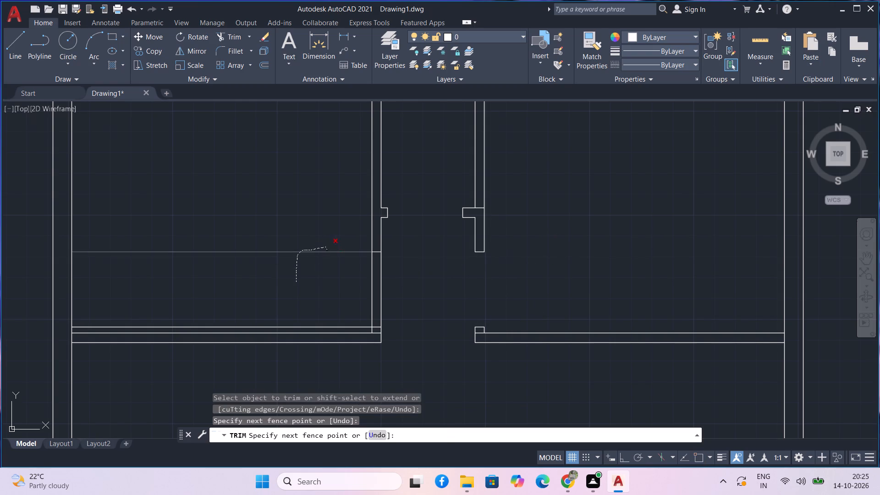
pyautogui.moveTo(329, 256); pyautogui.dragTo(345, 302)
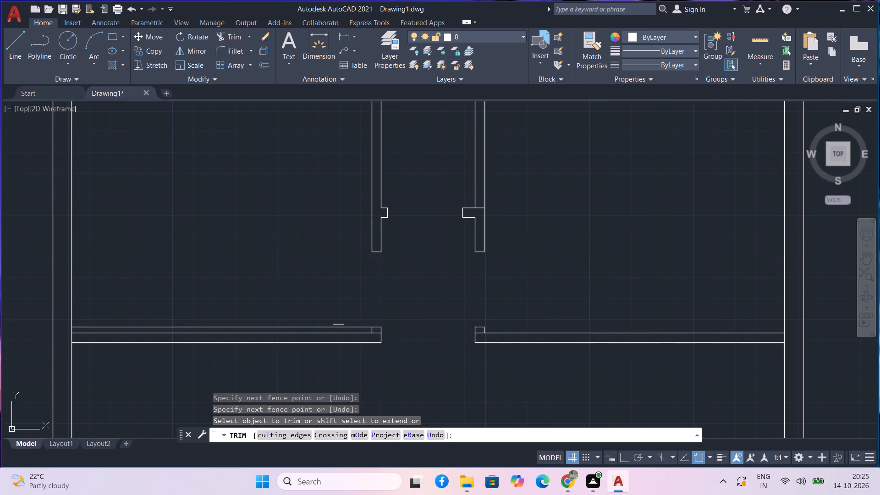
pyautogui.click(338, 324)
# Trim the short leftover line inside the lower jamb of both upper-room doorways, merging each jamb with its wall.
pyautogui.scroll(-1, 353, 295)
pyautogui.moveTo(401, 319); pyautogui.dragTo(383, 282, button='middle')
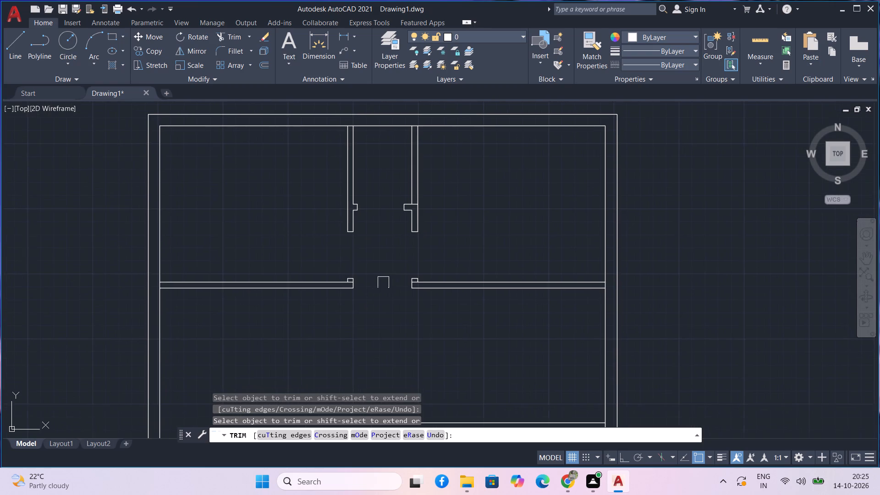
pyautogui.scroll(4, 332, 283)
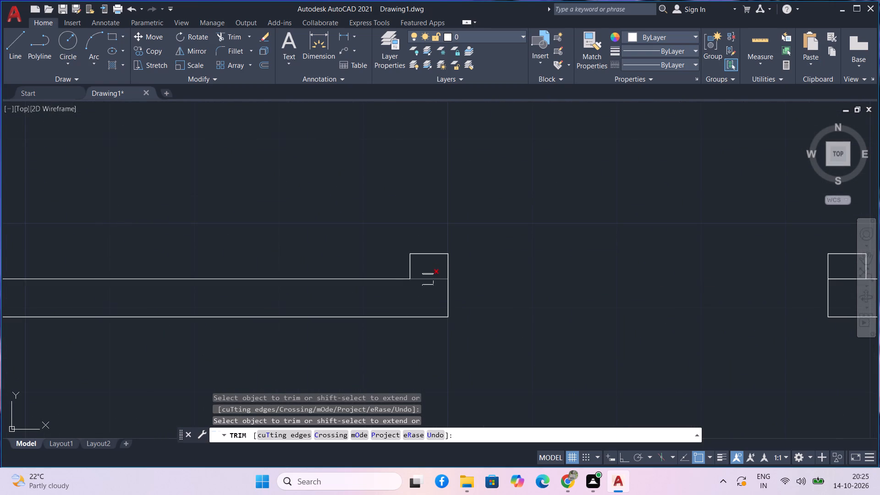
pyautogui.click(428, 280)
pyautogui.scroll(-2, 434, 280)
pyautogui.scroll(3, 597, 283)
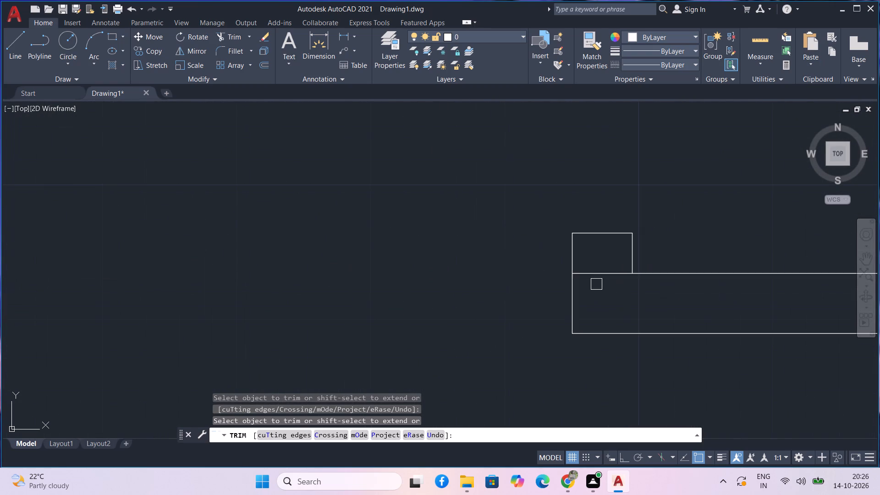
pyautogui.moveTo(594, 275); pyautogui.dragTo(594, 268)
pyautogui.scroll(-4, 592, 286)
pyautogui.moveTo(506, 304); pyautogui.dragTo(506, 311, button='middle')
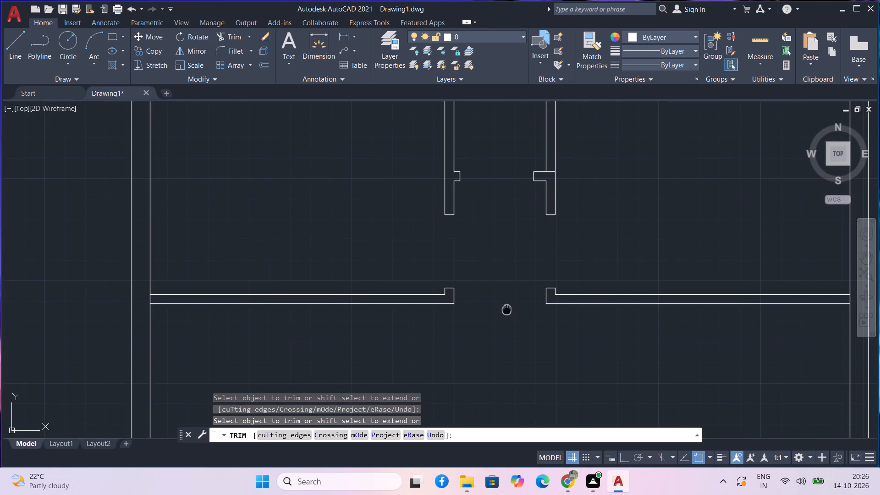
pyautogui.moveTo(506, 311); pyautogui.dragTo(520, 297, button='middle')
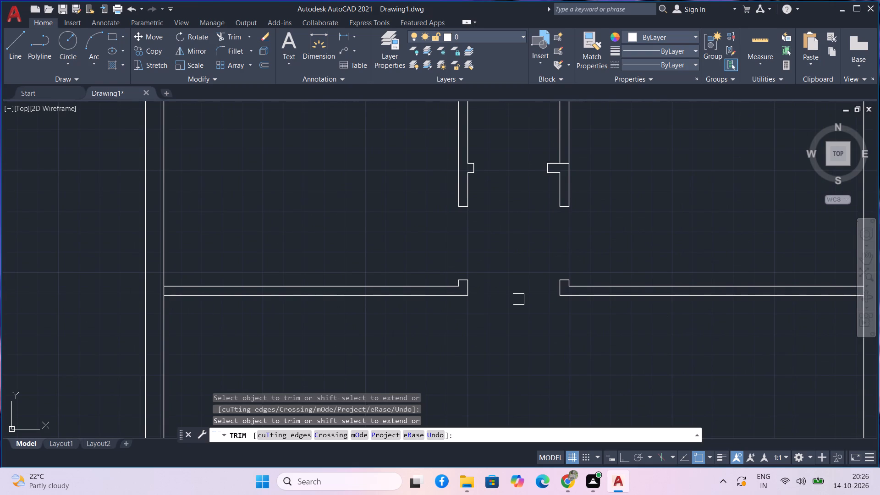
pyautogui.press('Escape')
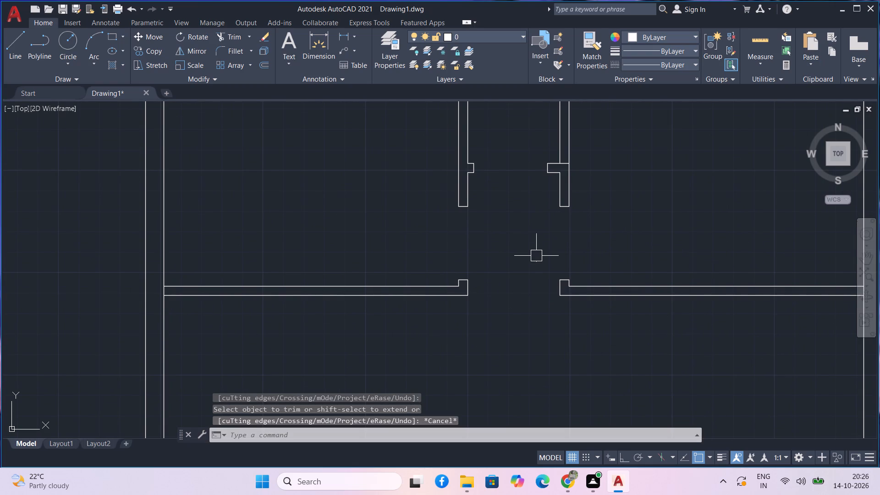
# Offset the end line of the upper jamb at both room doorways 3" upward into the wall.
pyautogui.write('o 3')
pyautogui.press('Return')
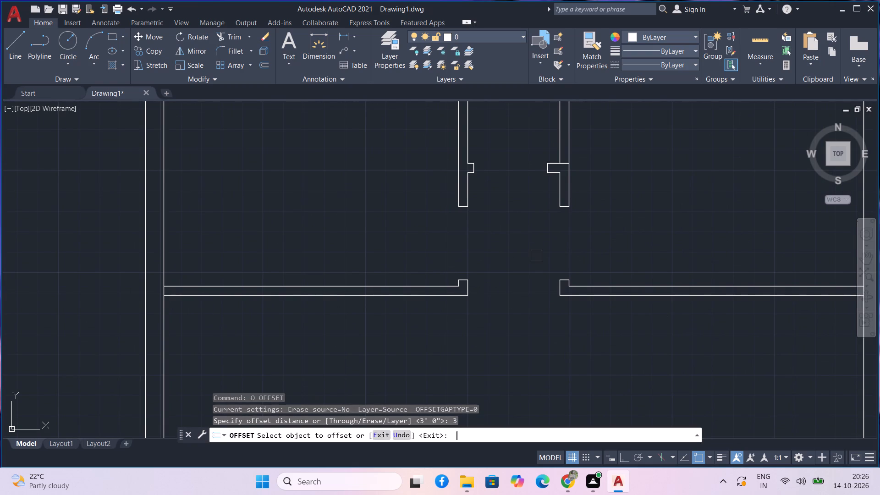
pyautogui.moveTo(531, 228); pyautogui.dragTo(527, 255, button='middle')
pyautogui.scroll(1, 570, 242)
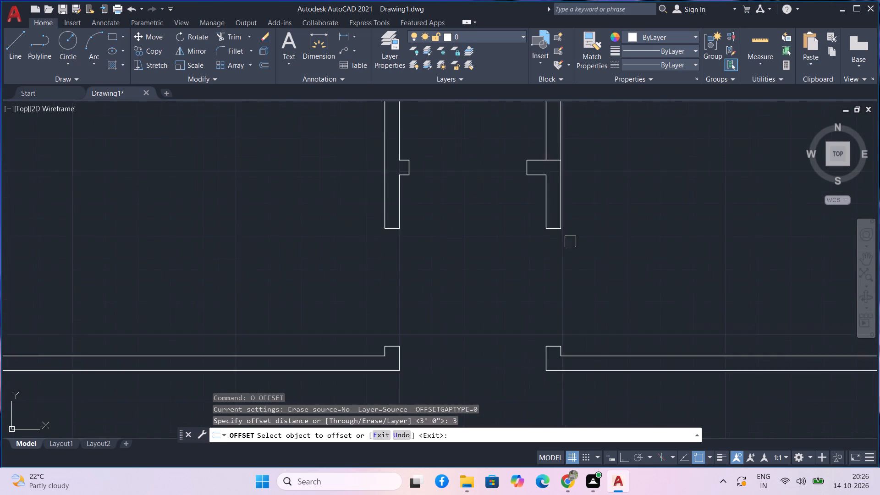
pyautogui.scroll(2, 570, 242)
pyautogui.click(557, 216)
pyautogui.click(545, 194)
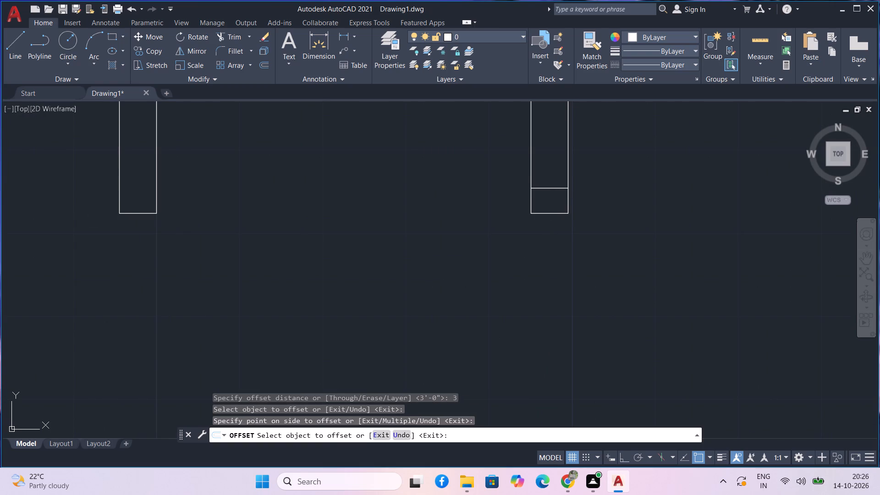
pyautogui.click(136, 218)
pyautogui.click(139, 201)
# Offset the end line of the partition stub beside the upper-right room 3" toward the passage wall.
pyautogui.scroll(-1, 139, 202)
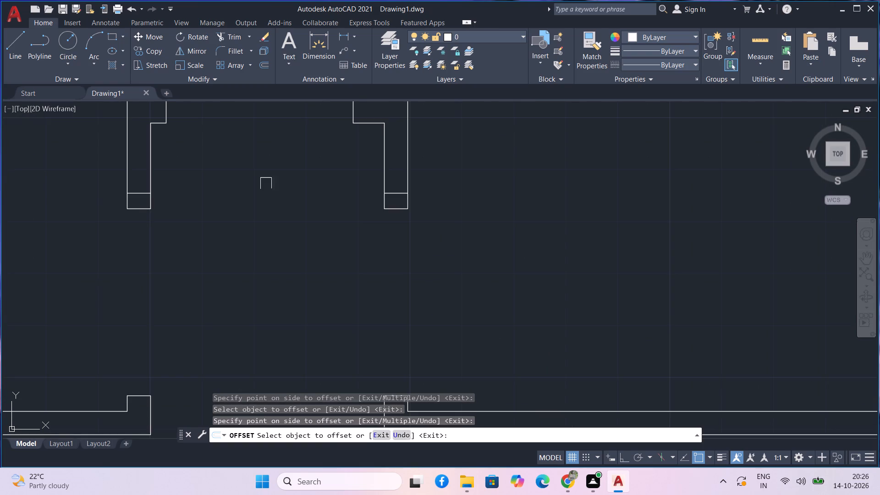
pyautogui.moveTo(267, 194); pyautogui.dragTo(272, 288, button='middle')
pyautogui.scroll(-2, 269, 209)
pyautogui.scroll(2, 307, 236)
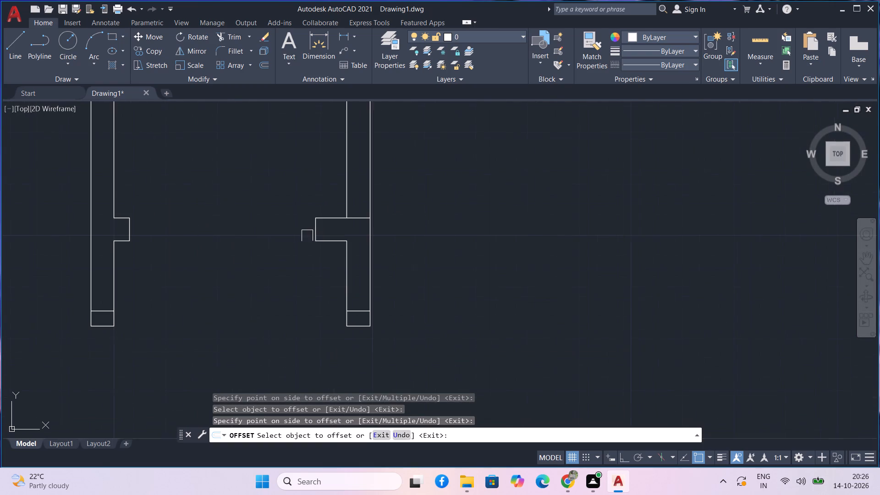
pyautogui.click(315, 231)
pyautogui.click(335, 231)
pyautogui.scroll(-1, 250, 257)
pyautogui.scroll(-1, 225, 286)
pyautogui.moveTo(227, 290); pyautogui.dragTo(234, 231, button='middle')
pyautogui.scroll(-1, 244, 287)
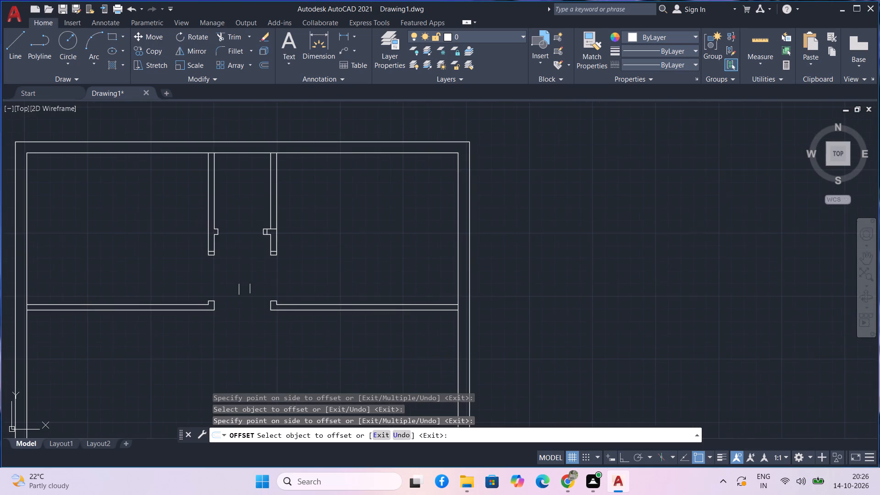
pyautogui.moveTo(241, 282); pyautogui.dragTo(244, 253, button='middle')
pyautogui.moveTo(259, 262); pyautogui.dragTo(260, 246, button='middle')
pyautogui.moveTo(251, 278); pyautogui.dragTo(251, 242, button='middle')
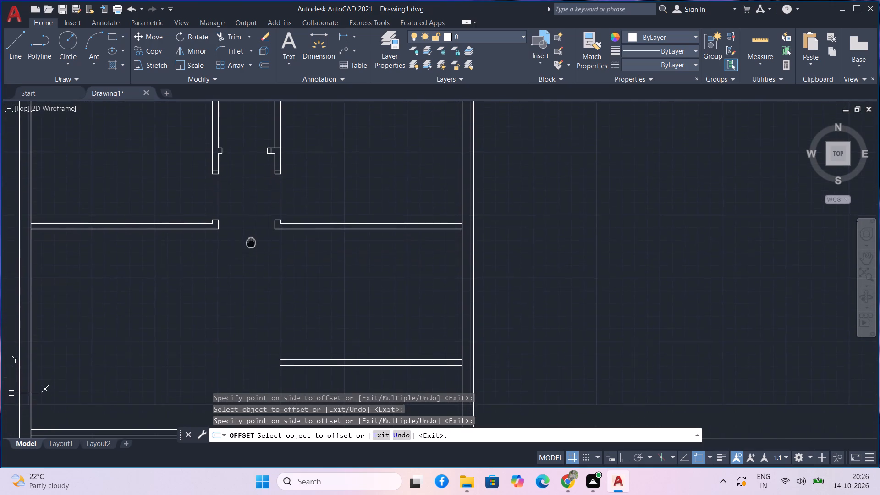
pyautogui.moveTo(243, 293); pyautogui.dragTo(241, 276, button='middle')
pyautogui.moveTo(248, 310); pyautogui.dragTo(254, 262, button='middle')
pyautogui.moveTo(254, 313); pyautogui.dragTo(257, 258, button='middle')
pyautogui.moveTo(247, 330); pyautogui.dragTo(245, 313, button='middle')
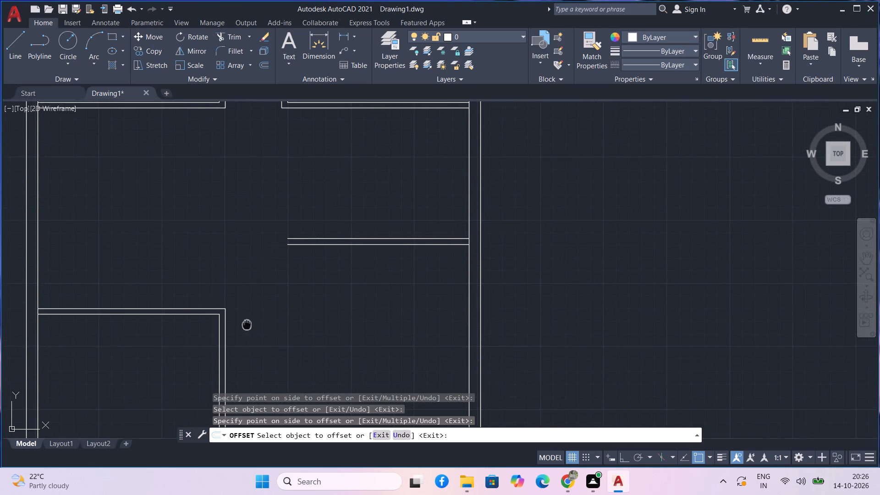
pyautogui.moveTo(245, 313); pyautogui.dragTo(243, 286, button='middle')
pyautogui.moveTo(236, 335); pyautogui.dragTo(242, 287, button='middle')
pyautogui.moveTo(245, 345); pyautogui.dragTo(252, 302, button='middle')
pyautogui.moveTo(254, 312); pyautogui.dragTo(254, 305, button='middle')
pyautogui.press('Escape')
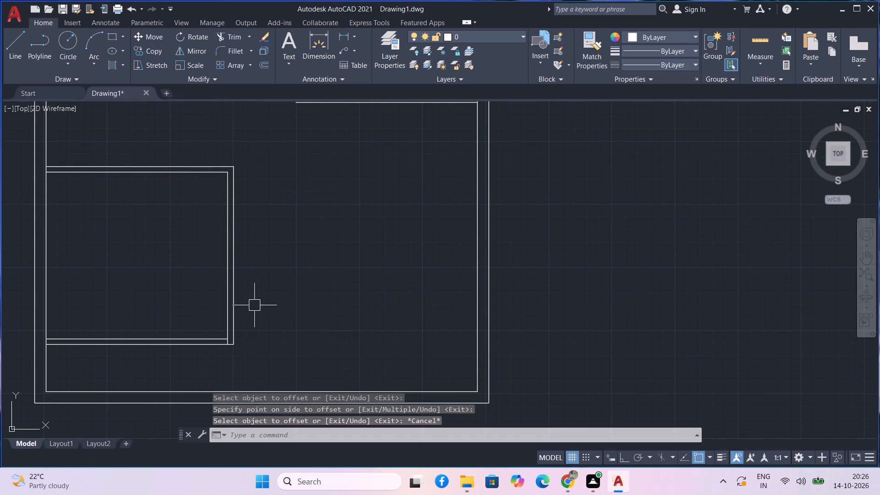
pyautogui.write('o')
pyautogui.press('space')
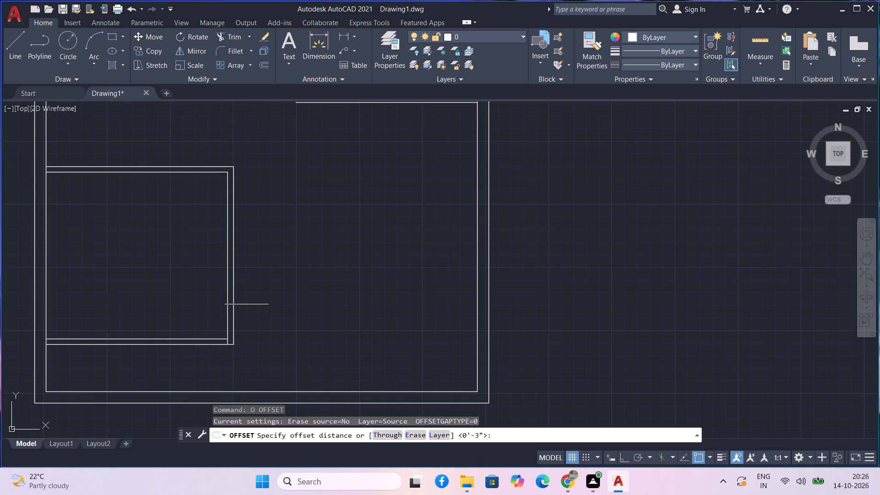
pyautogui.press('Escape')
# Extend the lower line of the lower-left room's top wall to the outer face of its right wall.
pyautogui.write('ex')
pyautogui.press('space')
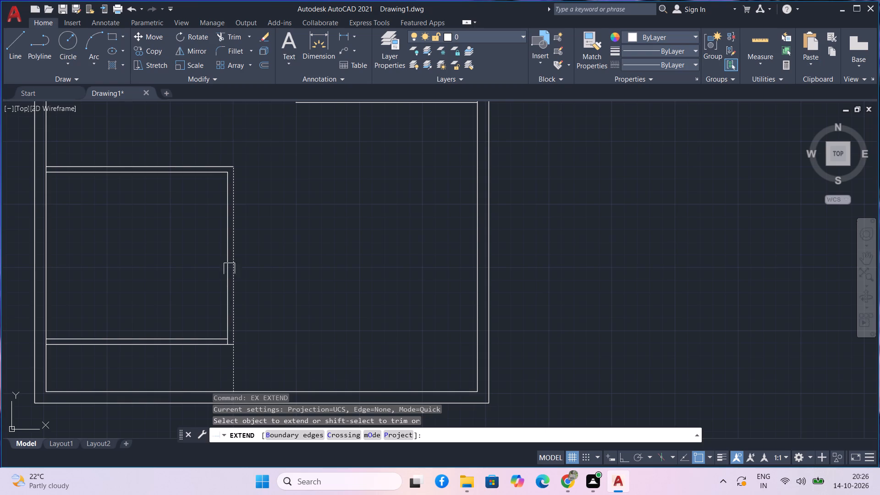
pyautogui.click(214, 177)
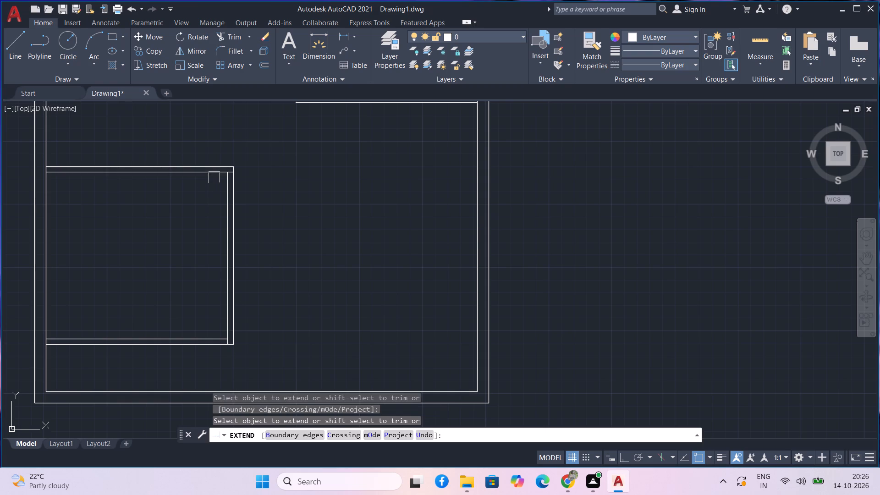
pyautogui.press('Escape')
# Offset the extended inner line of the lower-left room's top wall 3" downward into the room.
pyautogui.write('o')
pyautogui.press('space')
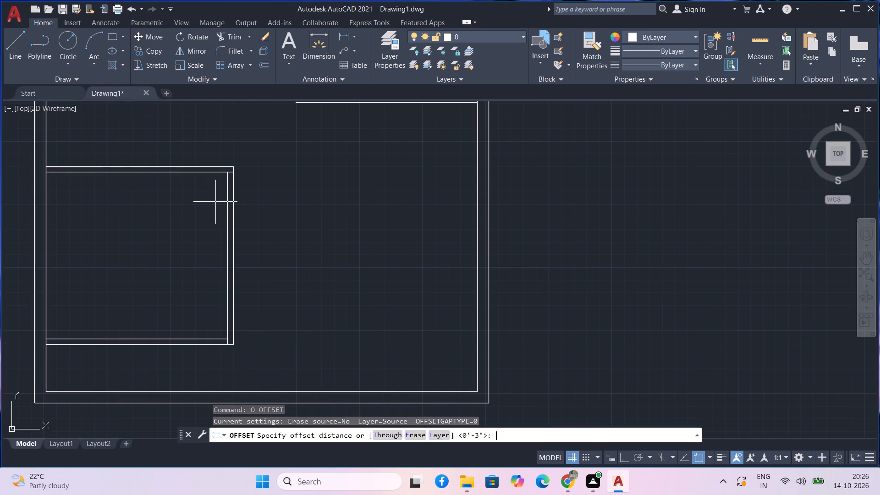
pyautogui.press('3')
pyautogui.press('Return')
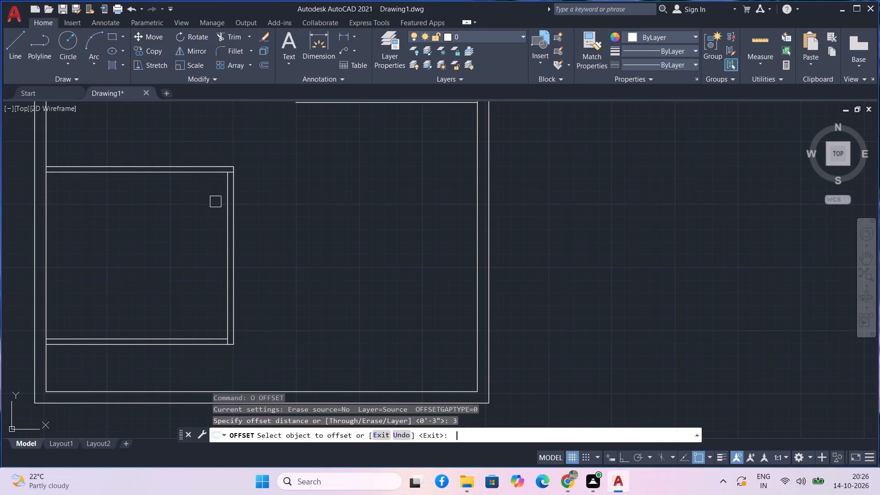
pyautogui.click(213, 178)
pyautogui.click(207, 203)
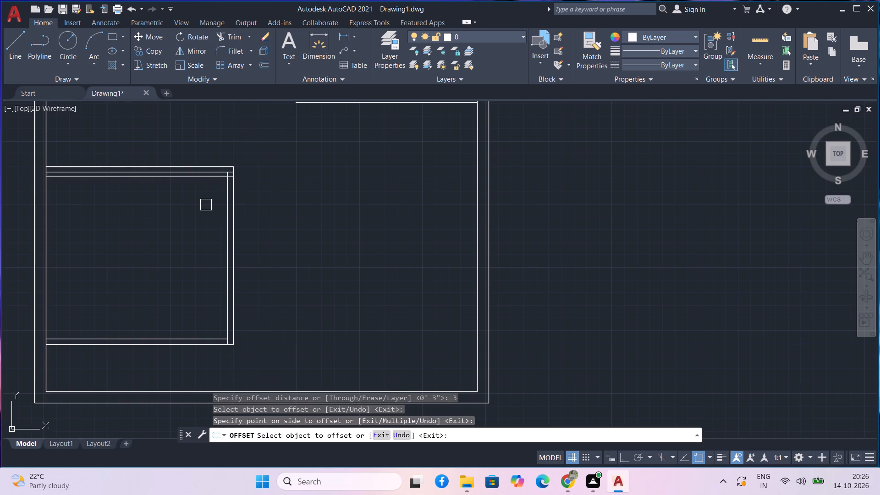
pyautogui.press('space')
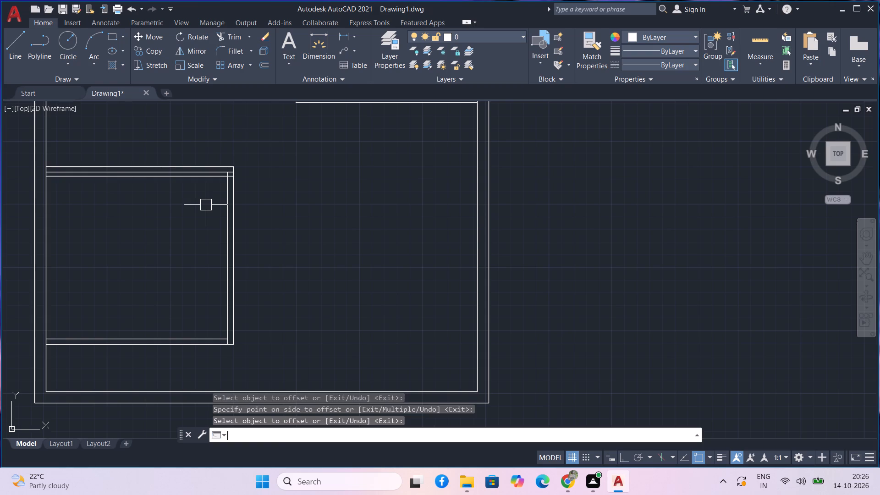
# Offset the new jamb line in the lower-left room 3' downward to mark the door width.
pyautogui.write('o')
pyautogui.press('space')
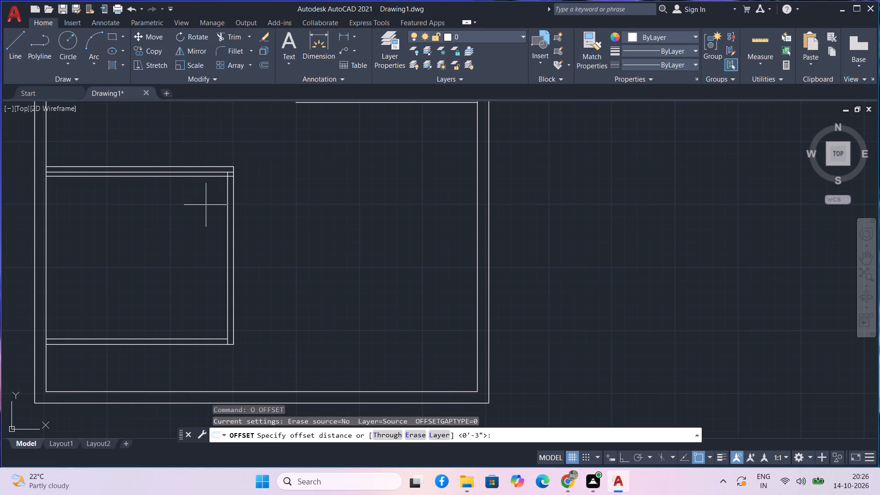
pyautogui.write("3'")
pyautogui.press('Return')
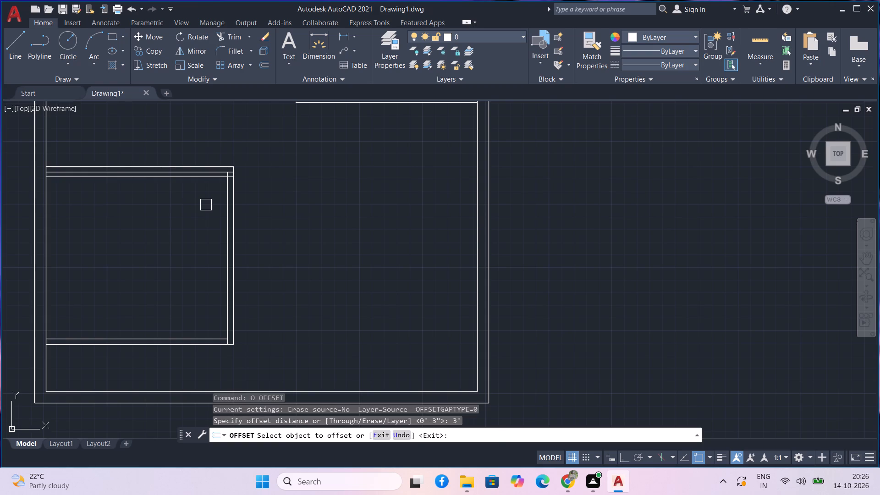
pyautogui.scroll(3, 192, 182)
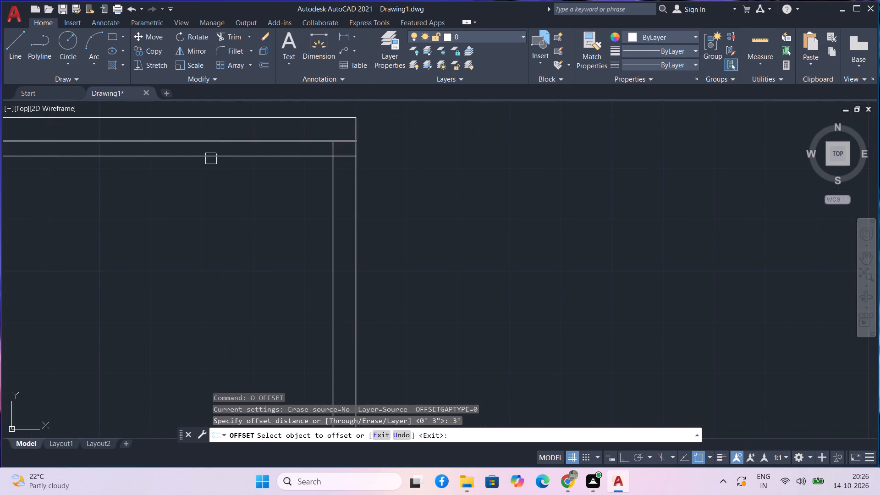
pyautogui.click(211, 159)
pyautogui.click(208, 192)
pyautogui.scroll(-1, 209, 197)
pyautogui.scroll(-1, 210, 253)
pyautogui.click(210, 253)
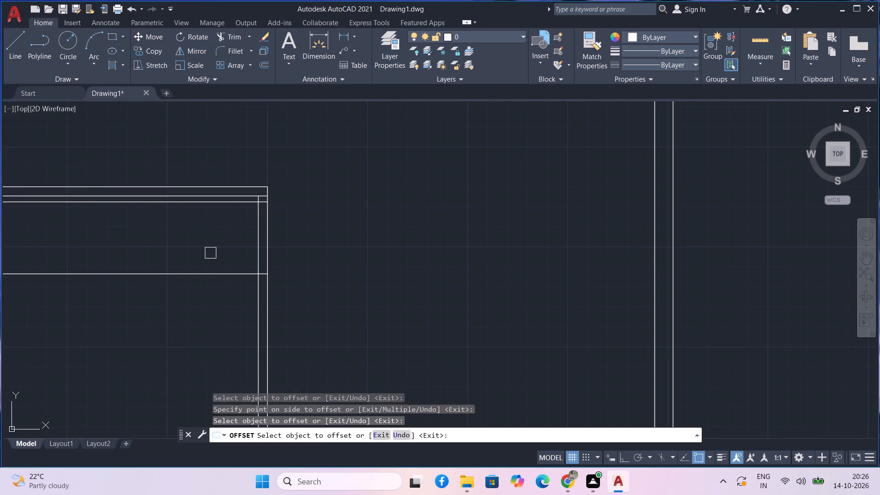
pyautogui.press('Escape')
# Trim both door lines' excess inside the lower-left room and the right wall's two lines between them to open the doorway.
pyautogui.write('tr')
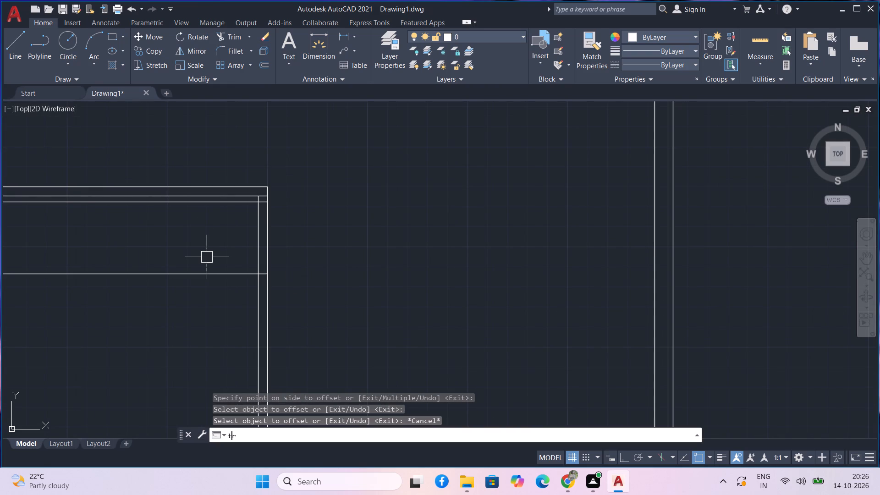
pyautogui.press('BackSpace')
pyautogui.press('BackSpace')
pyautogui.press('BackSpace')
pyautogui.press('BackSpace')
pyautogui.press('BackSpace')
pyautogui.press('BackSpace')
pyautogui.press('BackSpace')
pyautogui.press('BackSpace')
pyautogui.write('r')
pyautogui.press('space')
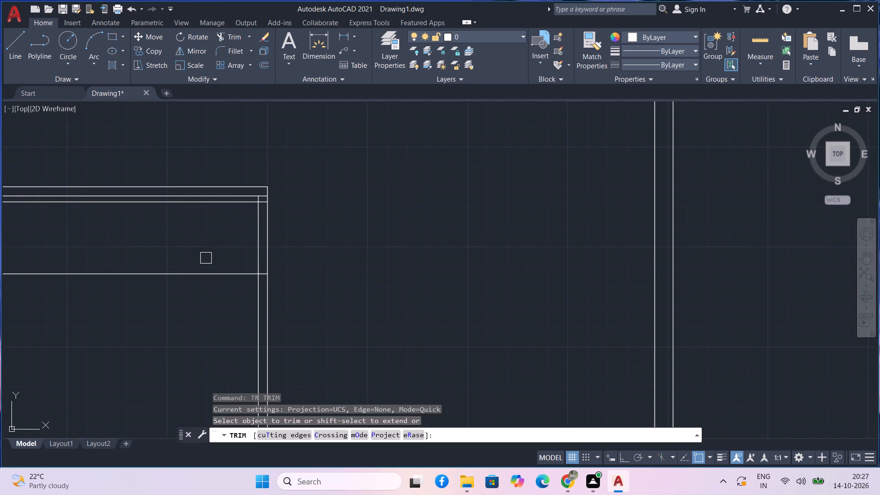
pyautogui.click(207, 205)
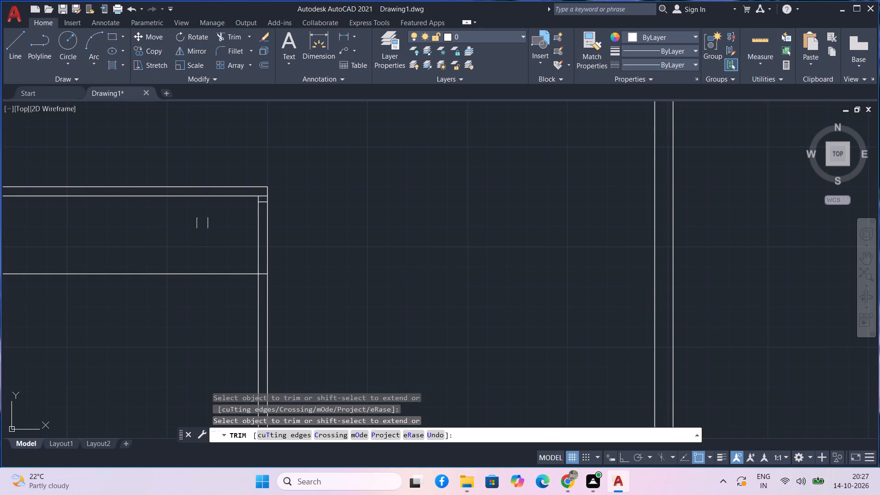
pyautogui.moveTo(202, 230); pyautogui.dragTo(218, 276)
pyautogui.click(216, 272)
pyautogui.moveTo(218, 264); pyautogui.dragTo(251, 248)
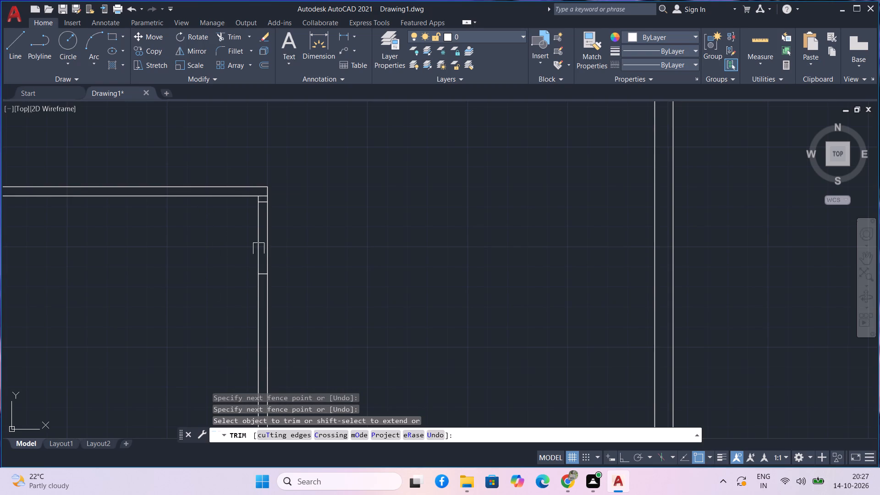
pyautogui.moveTo(251, 248); pyautogui.dragTo(239, 248)
pyautogui.moveTo(245, 248); pyautogui.dragTo(287, 251)
pyautogui.scroll(-1, 282, 247)
pyautogui.middleClick(282, 246)
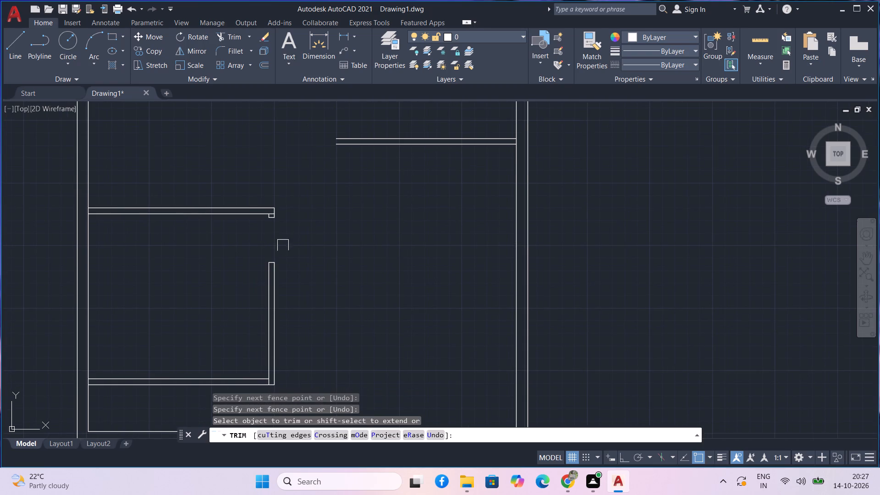
pyautogui.press('Escape')
# Offset the end line of the lower jamb at the lower-left room's doorway 3" downward into the wall.
pyautogui.write('o')
pyautogui.press('space')
pyautogui.press('3')
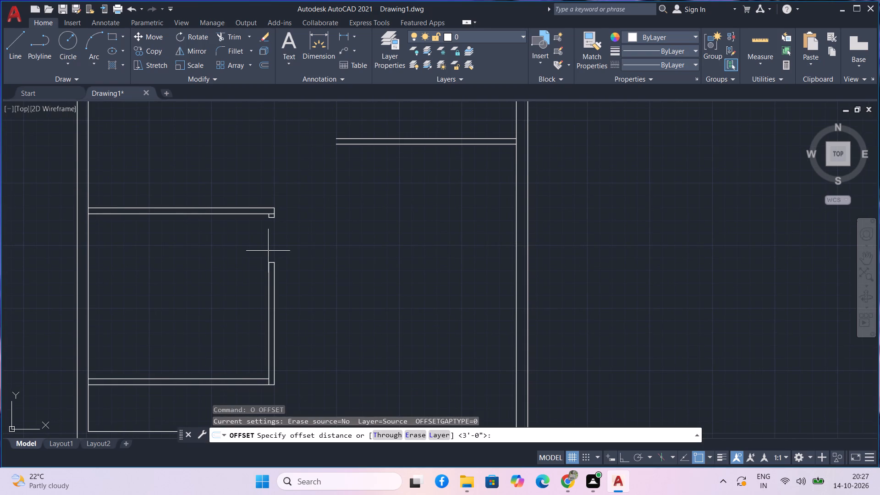
pyautogui.press('Return')
pyautogui.scroll(2, 324, 275)
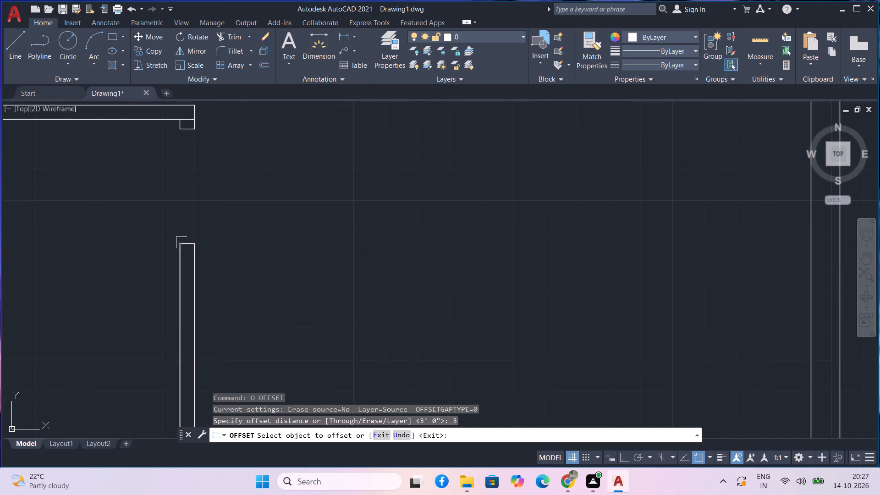
pyautogui.scroll(2, 187, 245)
pyautogui.click(187, 245)
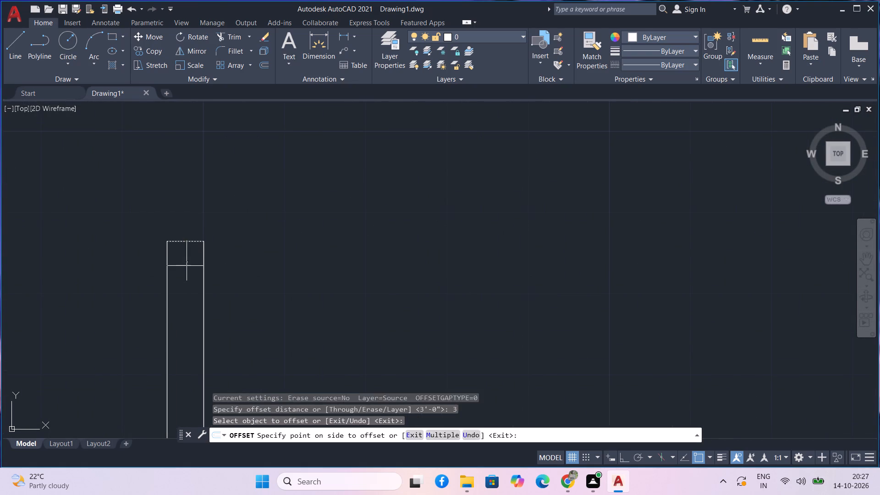
pyautogui.click(185, 270)
pyautogui.press('space')
# Trim the short leftover line above the upper jamb of the lower-left room's doorway, merging the jamb with the top wall.
pyautogui.scroll(-4, 178, 303)
pyautogui.moveTo(216, 286); pyautogui.dragTo(259, 265, button='middle')
pyautogui.write('tr')
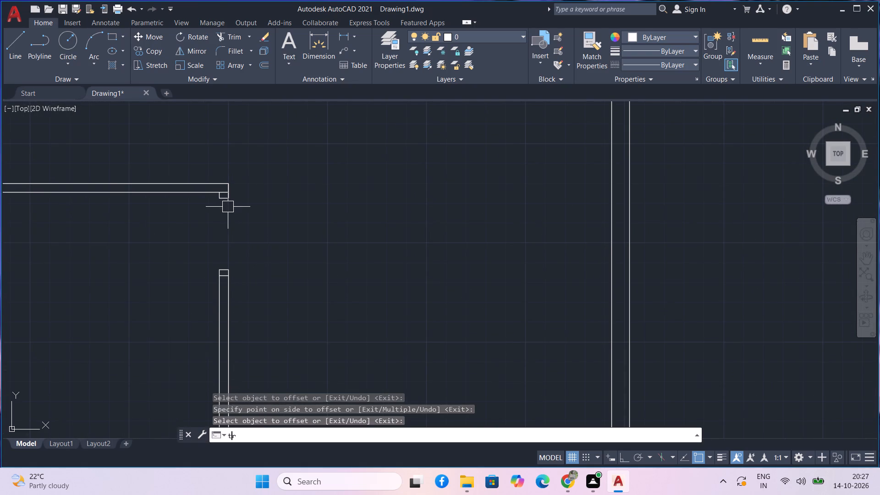
pyautogui.press('space')
pyautogui.scroll(1, 206, 213)
pyautogui.moveTo(246, 201); pyautogui.dragTo(258, 239, button='middle')
pyautogui.scroll(3, 248, 214)
pyautogui.moveTo(243, 215); pyautogui.dragTo(241, 234)
pyautogui.scroll(-3, 242, 234)
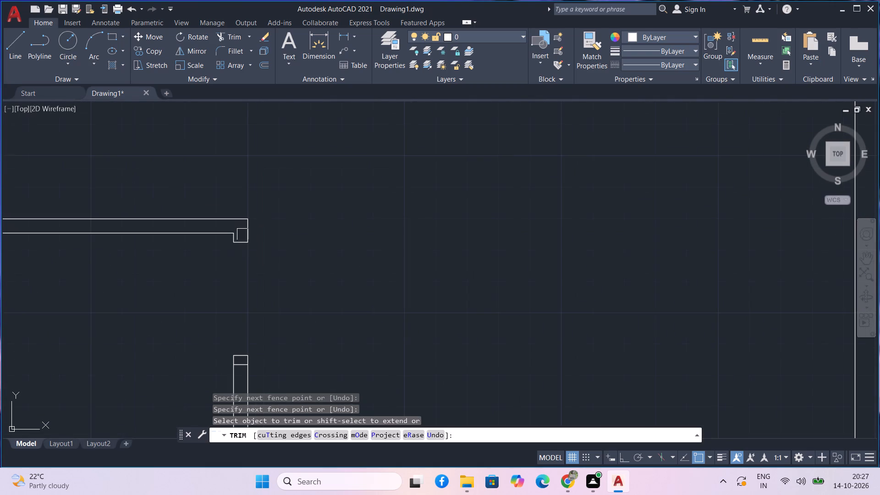
pyautogui.moveTo(288, 274); pyautogui.dragTo(285, 220, button='middle')
pyautogui.press('space')
# Draw a 2' vertical line upward from the lower corner at the open end of the middle-right partition.
pyautogui.scroll(-3, 283, 258)
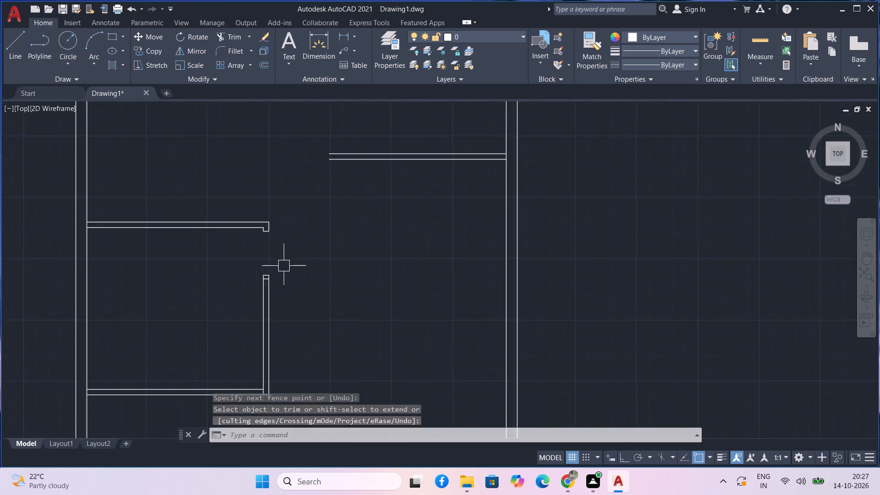
pyautogui.moveTo(295, 279); pyautogui.dragTo(291, 251, button='middle')
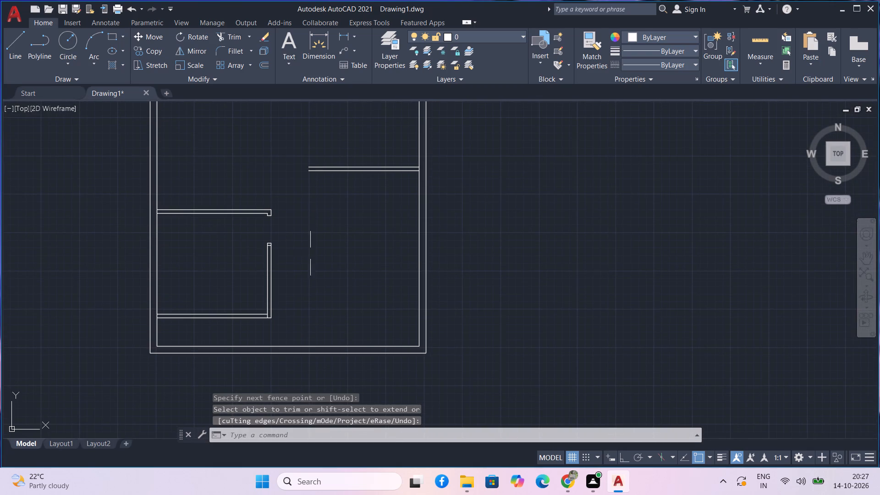
pyautogui.moveTo(313, 251); pyautogui.dragTo(282, 267, button='middle')
pyautogui.scroll(-1, 313, 251)
pyautogui.press('Escape')
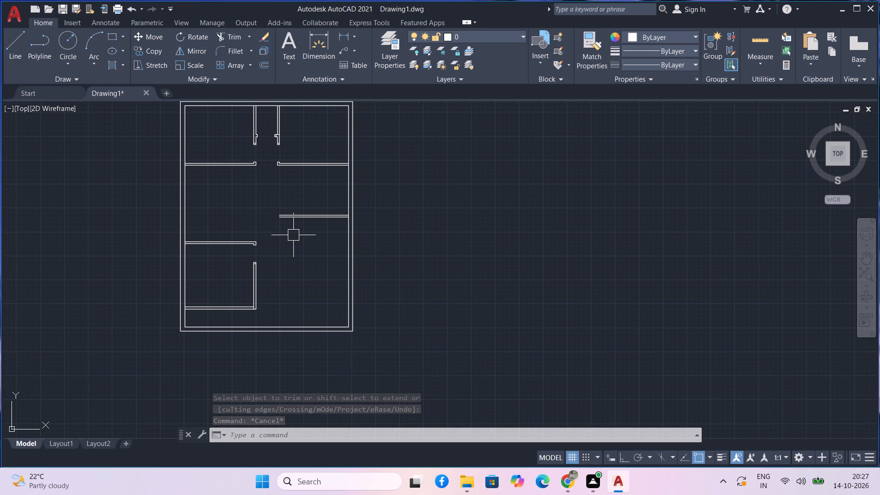
pyautogui.write('l')
pyautogui.press('space')
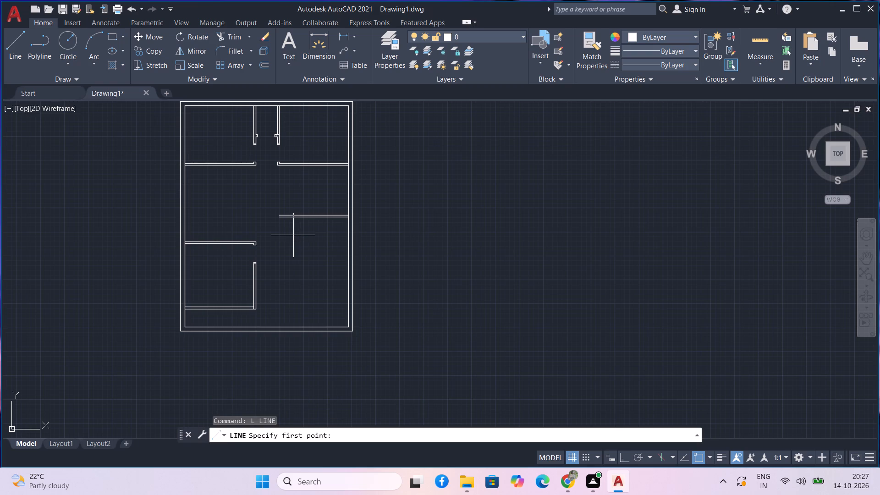
pyautogui.scroll(2, 275, 210)
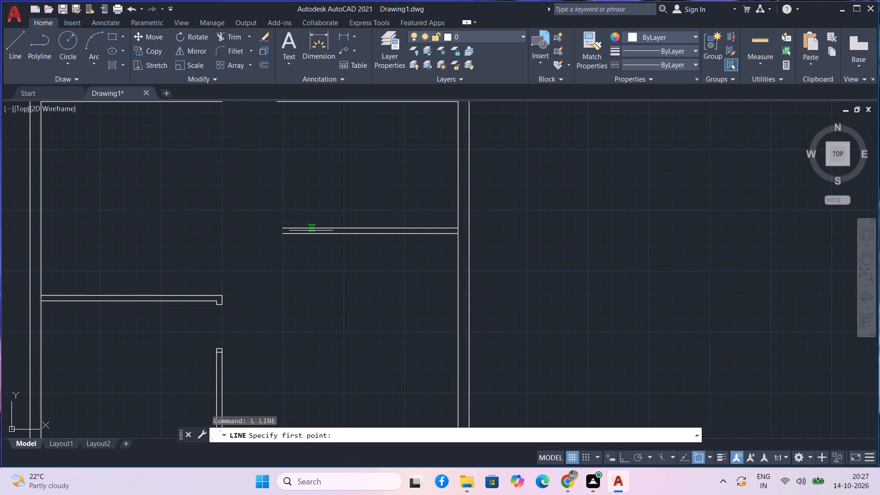
pyautogui.moveTo(314, 265); pyautogui.dragTo(324, 289, button='middle')
pyautogui.scroll(1, 272, 278)
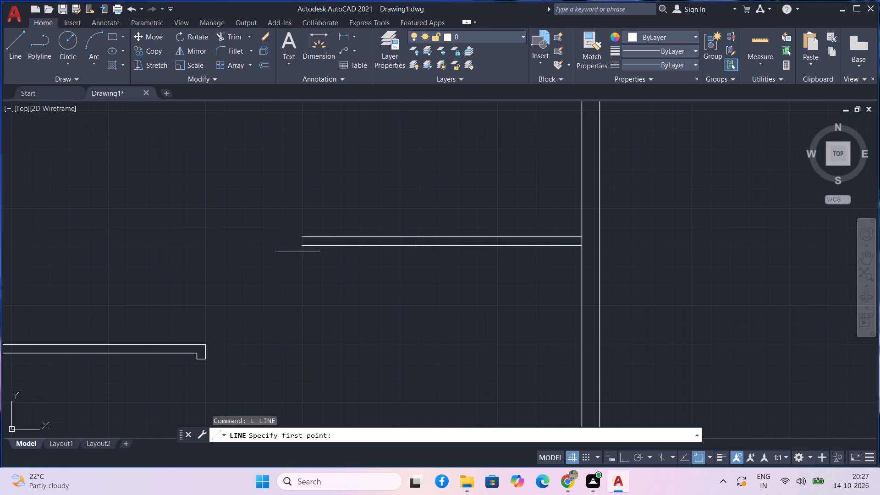
pyautogui.moveTo(300, 275); pyautogui.dragTo(302, 346, button='middle')
pyautogui.scroll(1, 309, 335)
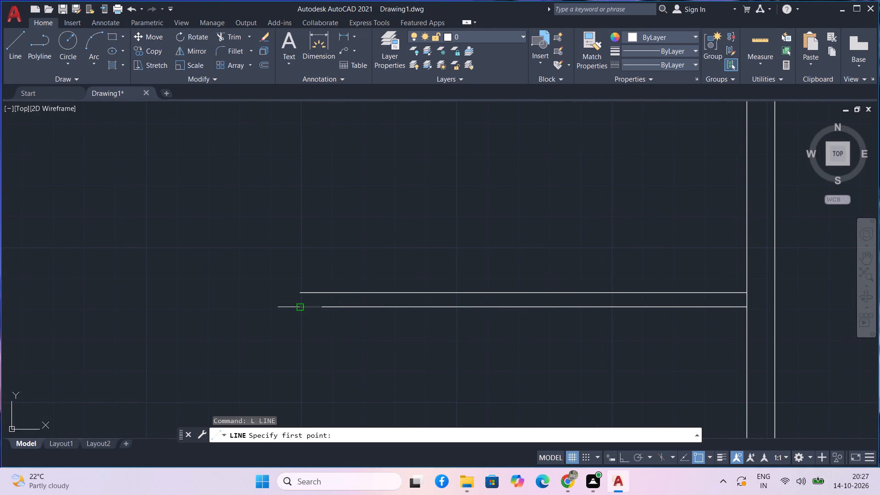
pyautogui.click(300, 309)
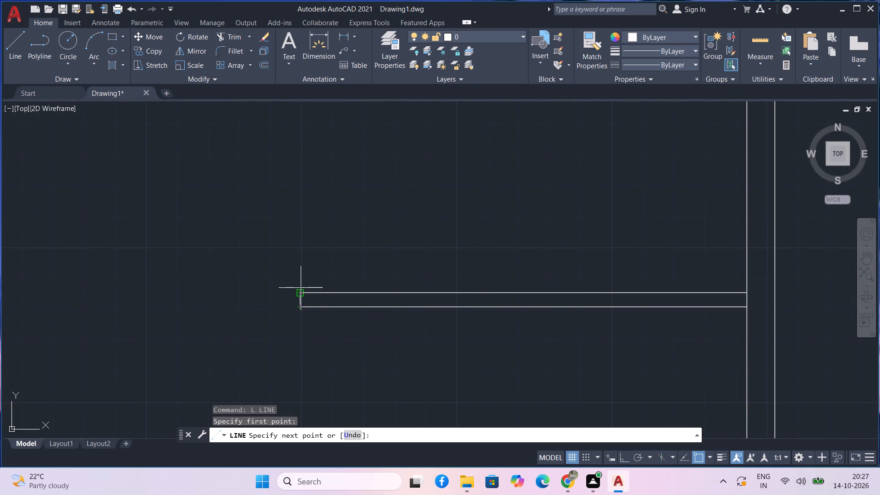
pyautogui.press('2')
pyautogui.press("'")
pyautogui.press('Return')
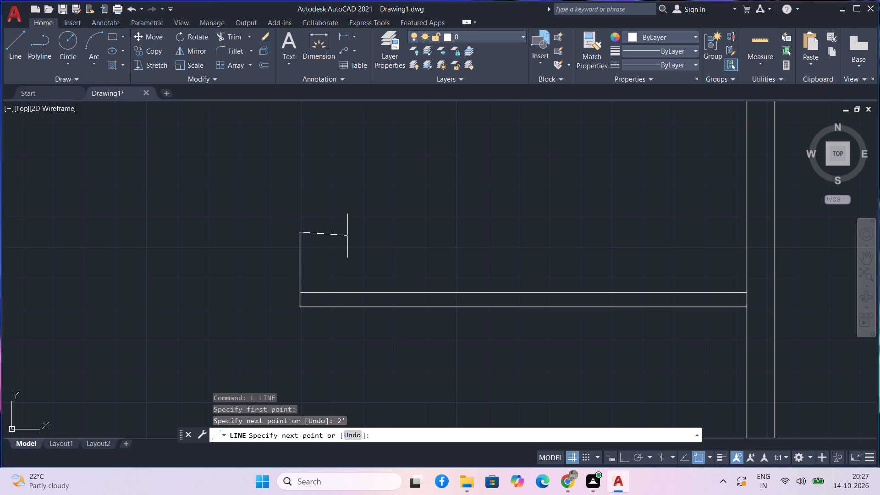
pyautogui.press('Return')
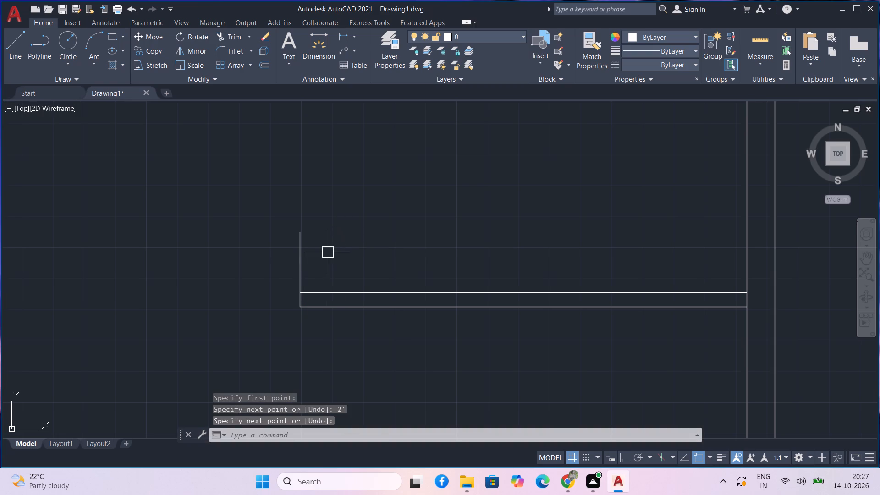
# Offset the 2' line at the middle-right partition's end 3" to the right, toward the room's interior.
pyautogui.write('o')
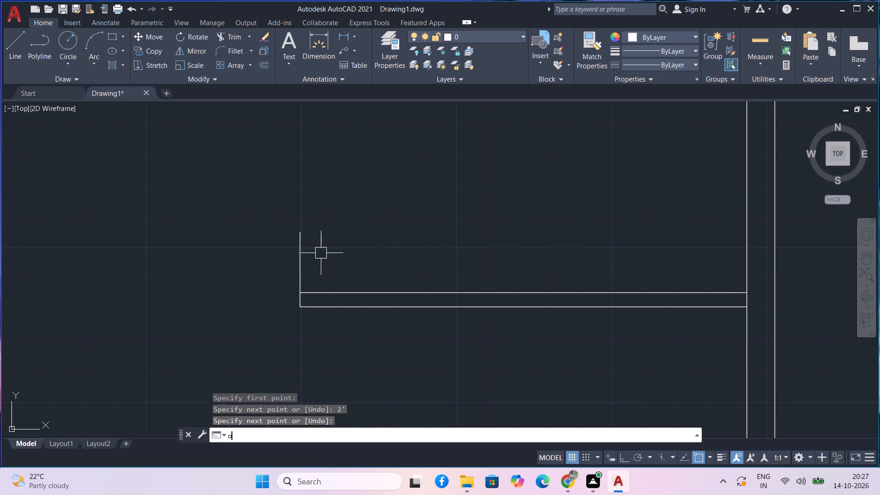
pyautogui.press('space')
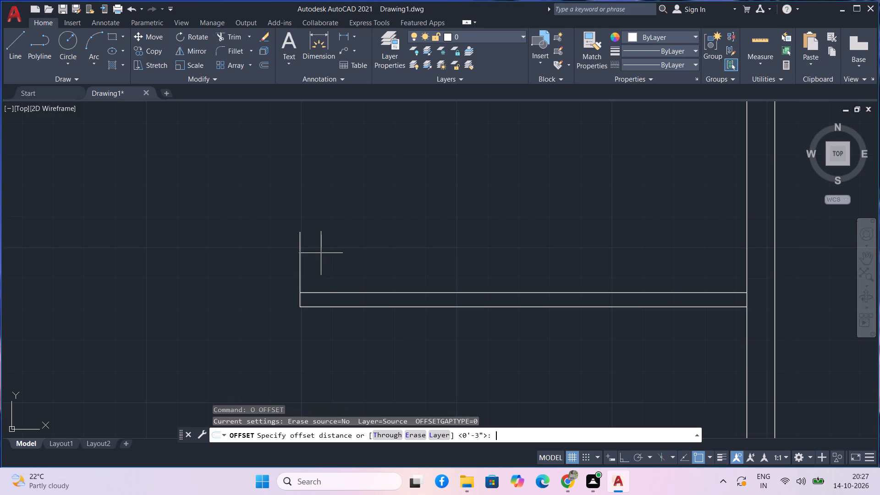
pyautogui.write('4.5')
pyautogui.press('BackSpace')
pyautogui.press('BackSpace')
pyautogui.press('BackSpace')
pyautogui.press('3')
pyautogui.press('Return')
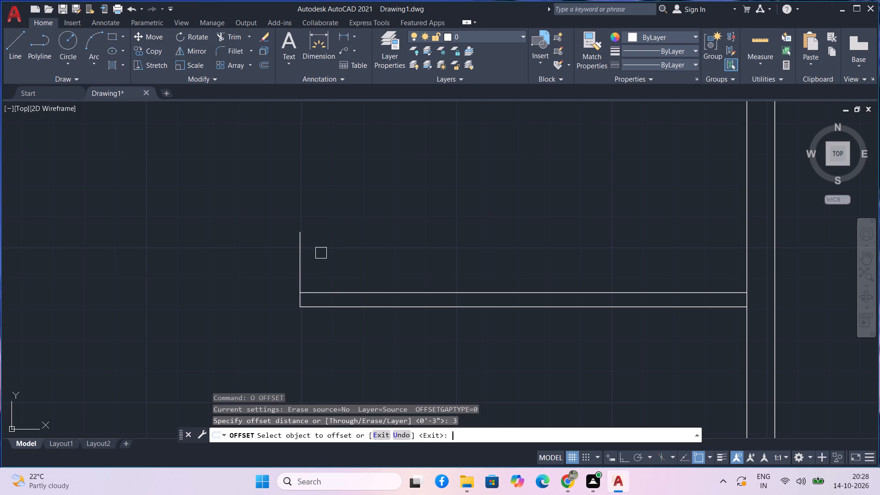
pyautogui.click(301, 270)
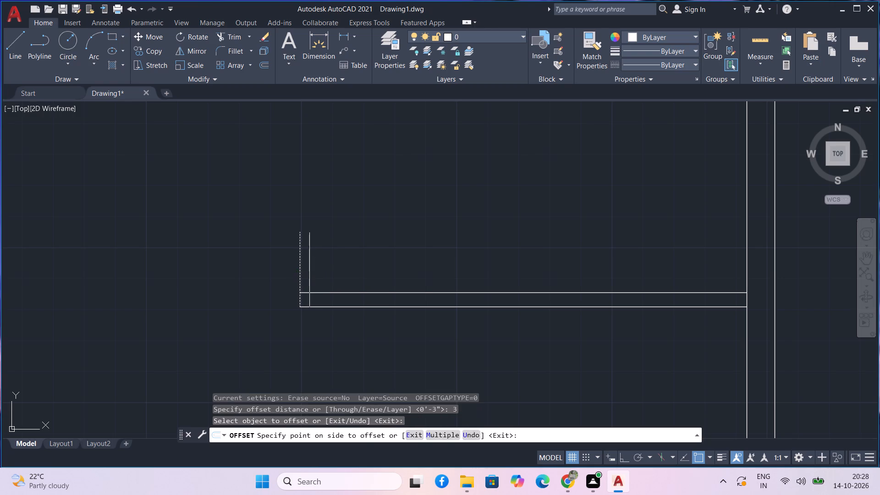
pyautogui.click(350, 271)
pyautogui.press('space')
# With Ortho on, draw a 2' line straight down from the upper-right room's bottom wall, aligned with the short vertical wall below.
pyautogui.moveTo(348, 265); pyautogui.dragTo(361, 297, button='middle')
pyautogui.scroll(-2, 357, 255)
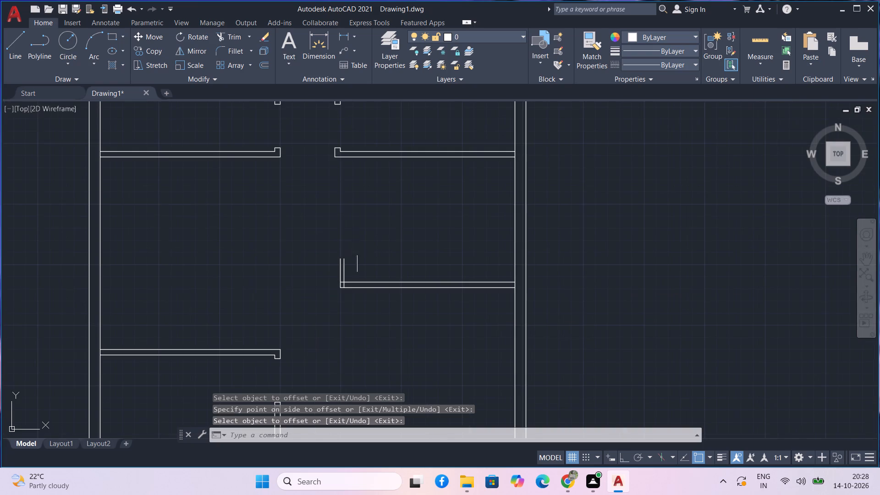
pyautogui.moveTo(357, 250); pyautogui.dragTo(364, 305, button='middle')
pyautogui.moveTo(369, 247); pyautogui.dragTo(369, 249, button='middle')
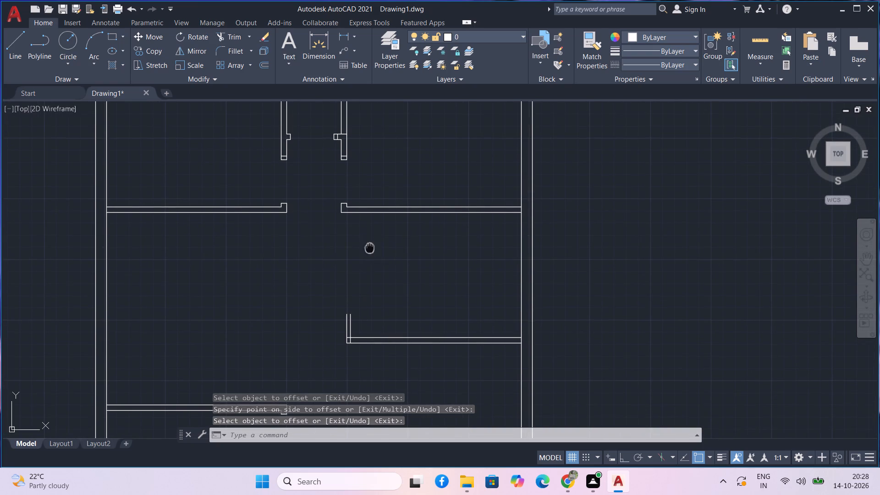
pyautogui.moveTo(369, 249); pyautogui.dragTo(373, 274, button='middle')
pyautogui.press('Escape')
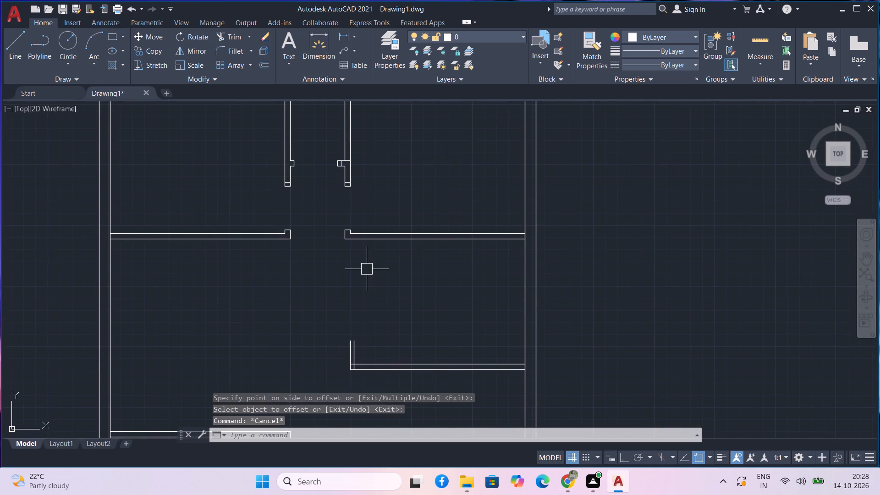
pyautogui.write('l')
pyautogui.press('space')
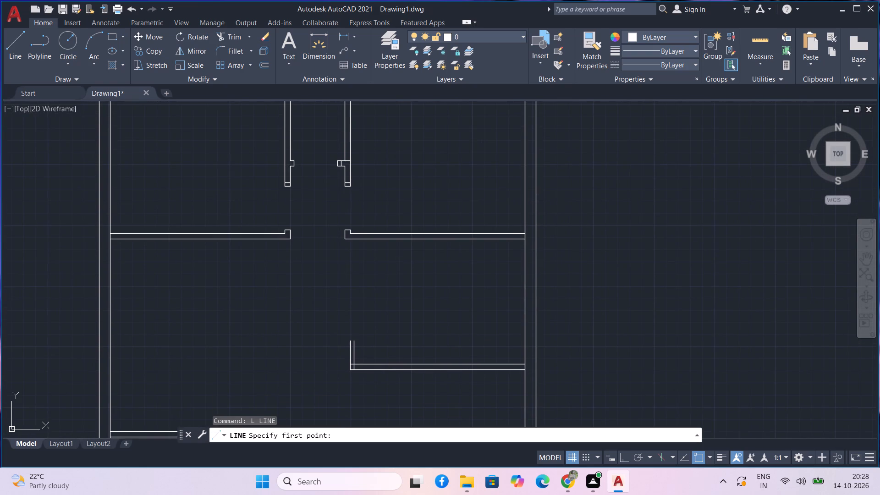
pyautogui.scroll(2, 355, 269)
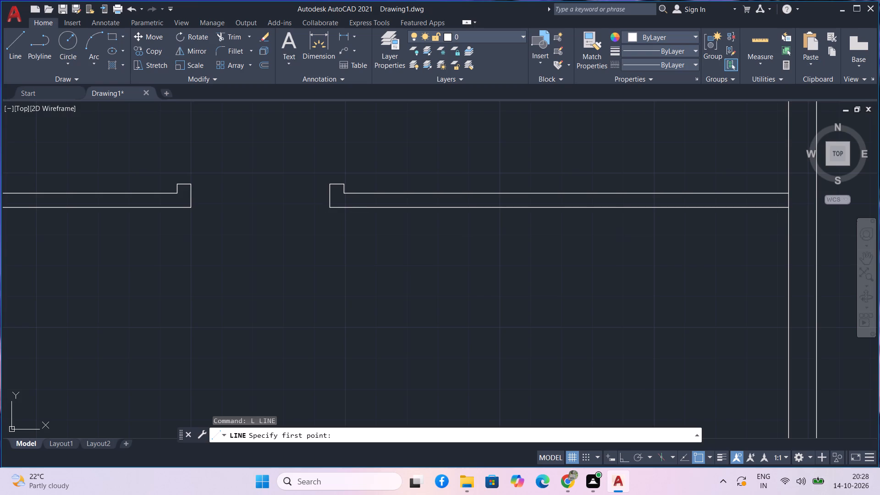
pyautogui.scroll(-1, 341, 217)
pyautogui.moveTo(347, 231); pyautogui.dragTo(381, 226, button='middle')
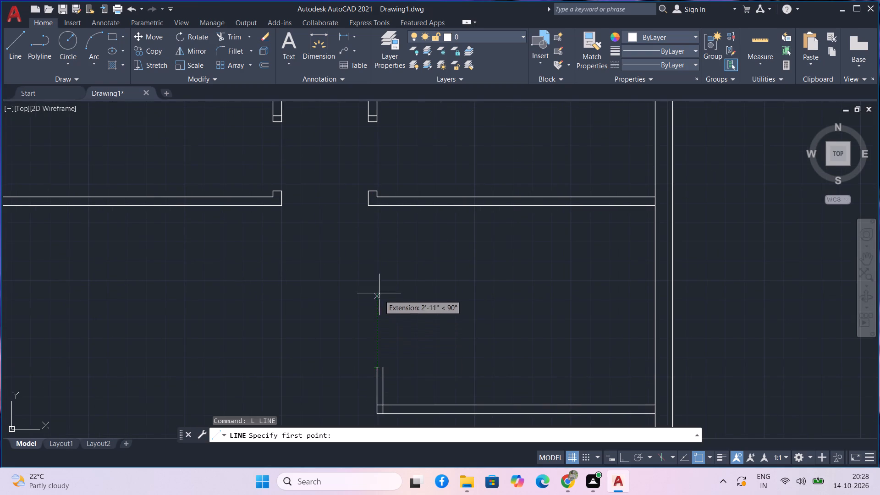
pyautogui.click(378, 208)
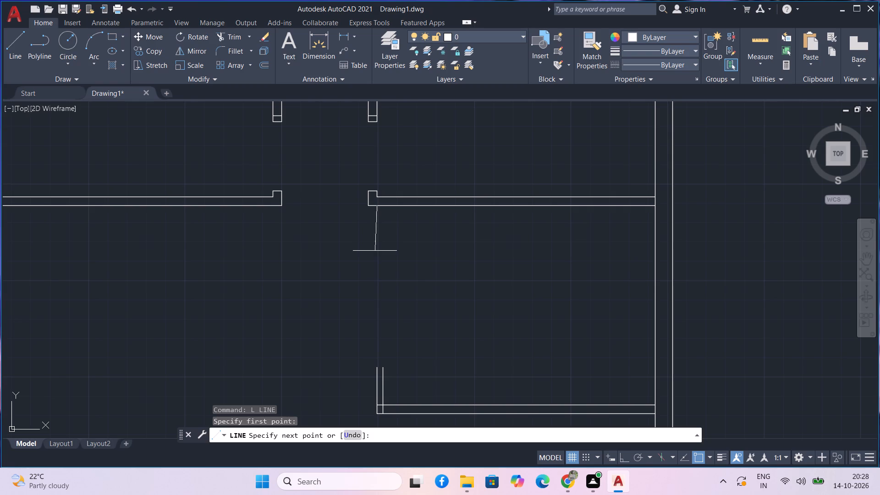
pyautogui.press('F8')
pyautogui.press('2')
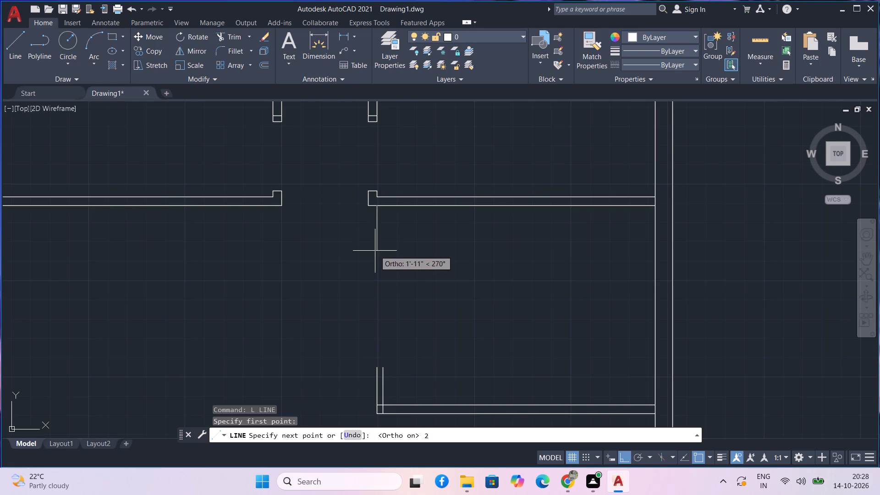
pyautogui.press("'")
pyautogui.press('Return')
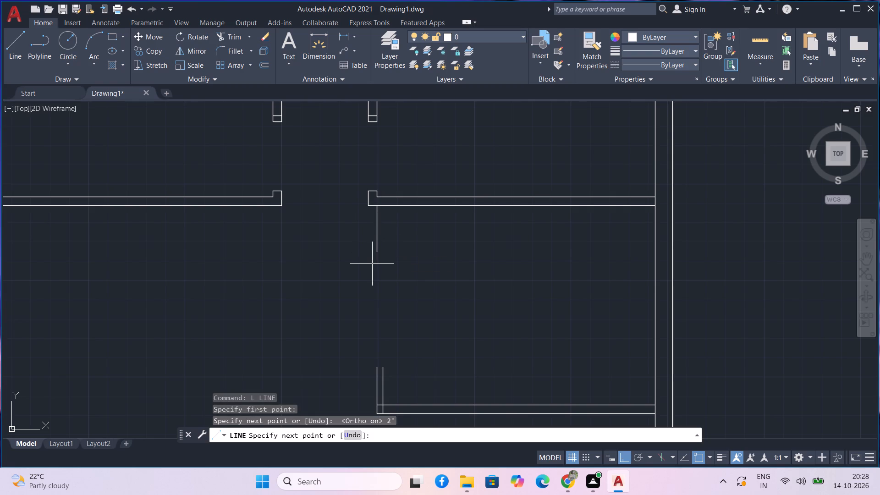
pyautogui.press('space')
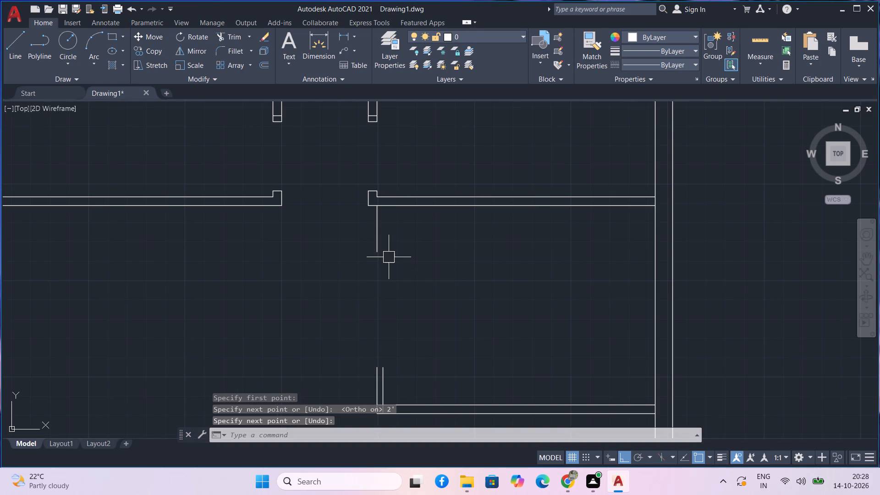
# Offset the 2' line below the upper-right room's bottom wall 3" to the right.
pyautogui.write('o')
pyautogui.press('space')
pyautogui.write('3')
pyautogui.press('space')
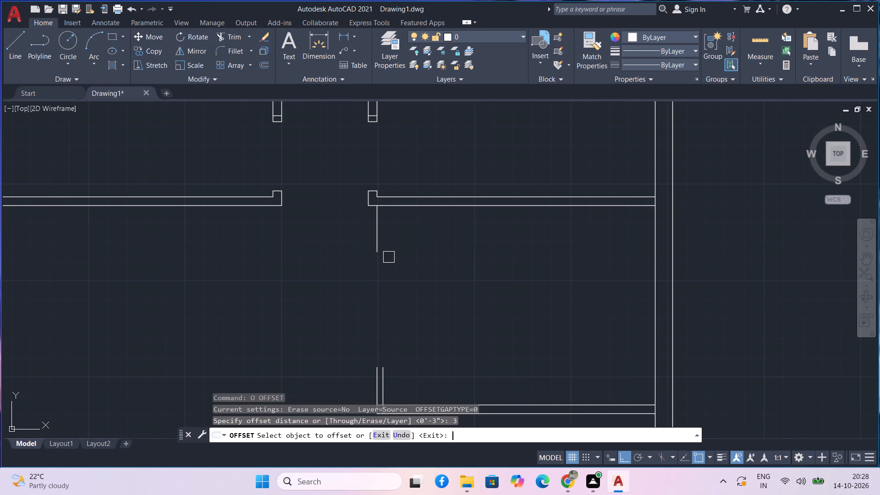
pyautogui.scroll(1, 360, 236)
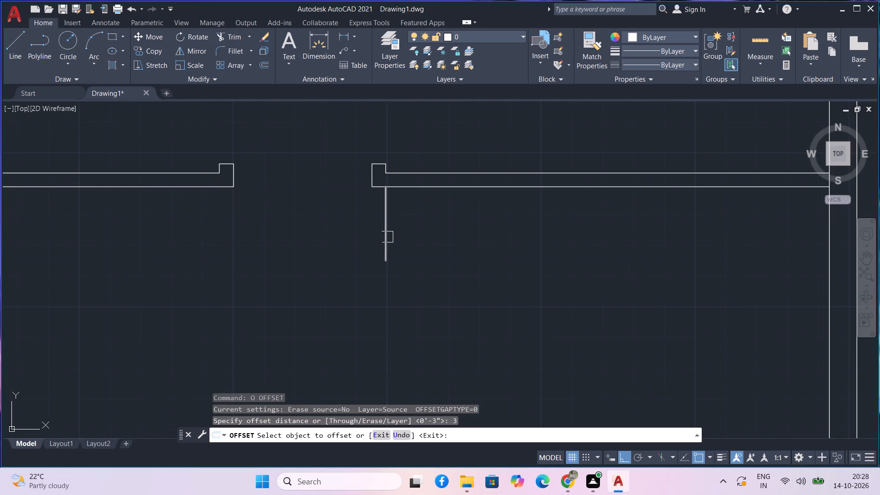
pyautogui.click(388, 237)
pyautogui.click(410, 237)
pyautogui.press('Escape')
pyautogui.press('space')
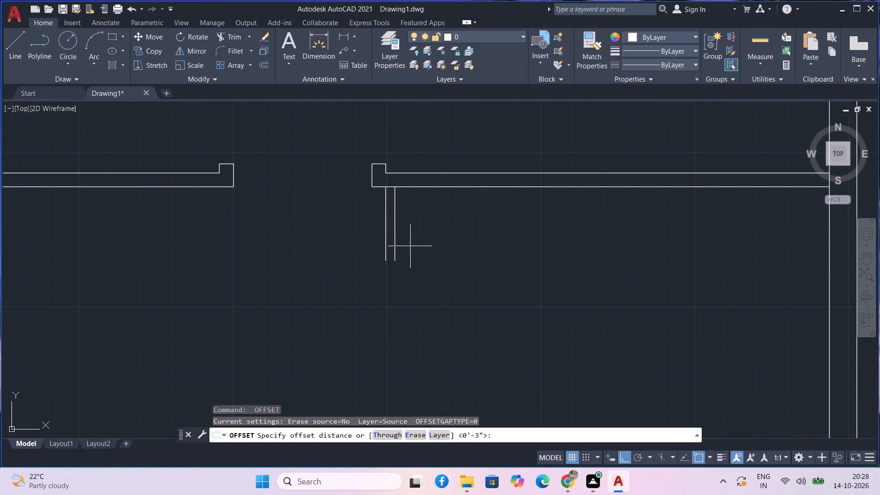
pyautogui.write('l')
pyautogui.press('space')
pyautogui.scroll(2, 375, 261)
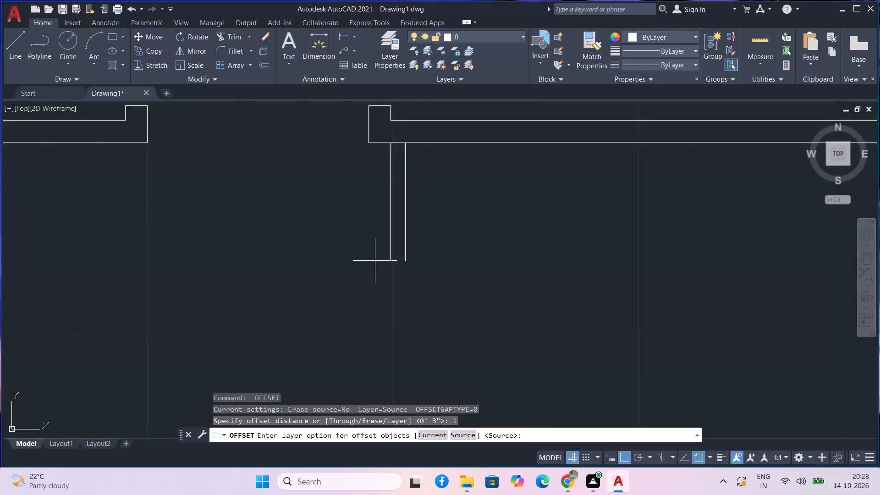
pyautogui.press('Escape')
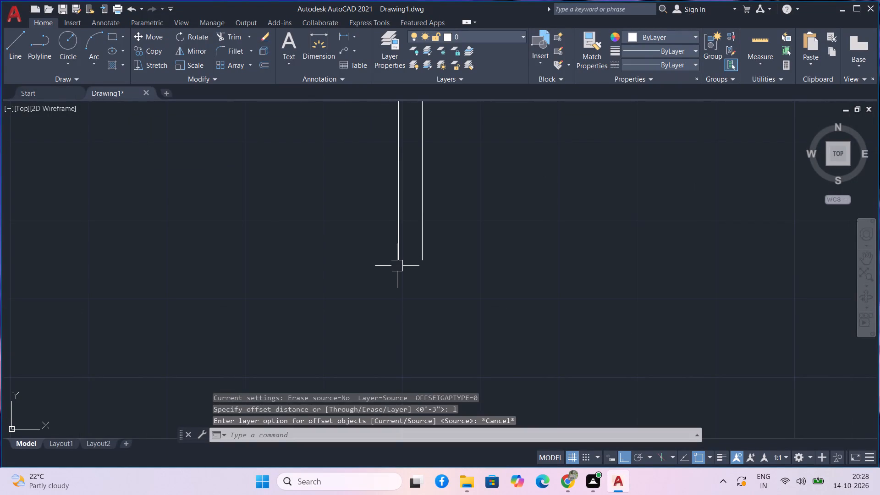
# Close the bottom end of the upper 3" wall stub with a short horizontal line between its two lines.
pyautogui.write('l')
pyautogui.press('space')
pyautogui.click(398, 262)
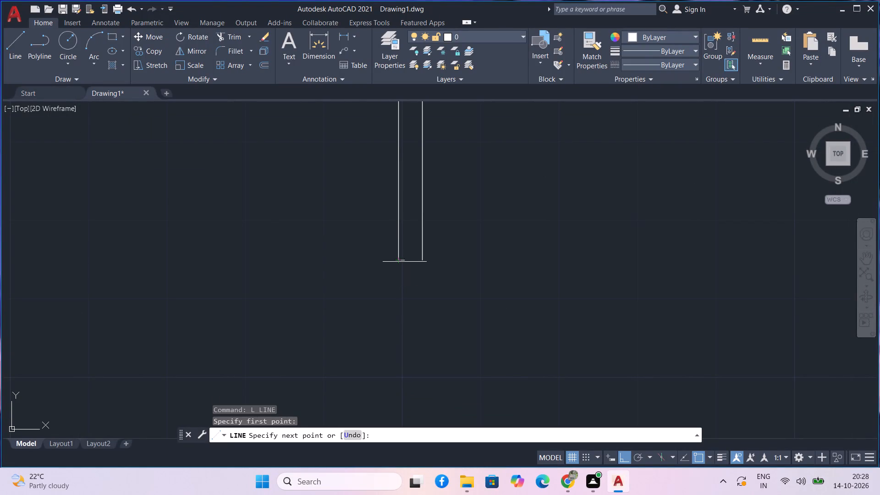
pyautogui.click(426, 260)
pyautogui.press('space')
# Close the top end of the lower 3" wall stub at the middle-right room with a short horizontal line.
pyautogui.scroll(-2, 419, 270)
pyautogui.scroll(-1, 438, 306)
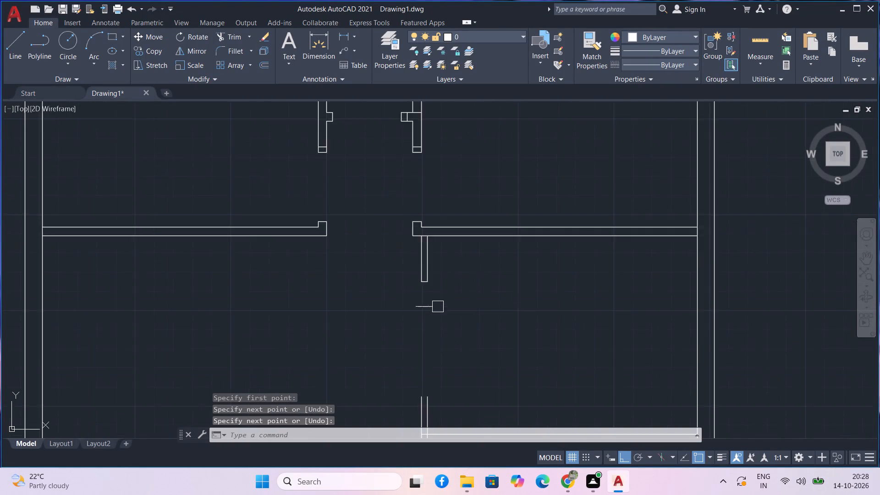
pyautogui.scroll(-1, 438, 307)
pyautogui.moveTo(437, 326); pyautogui.dragTo(418, 240, button='middle')
pyautogui.scroll(2, 412, 280)
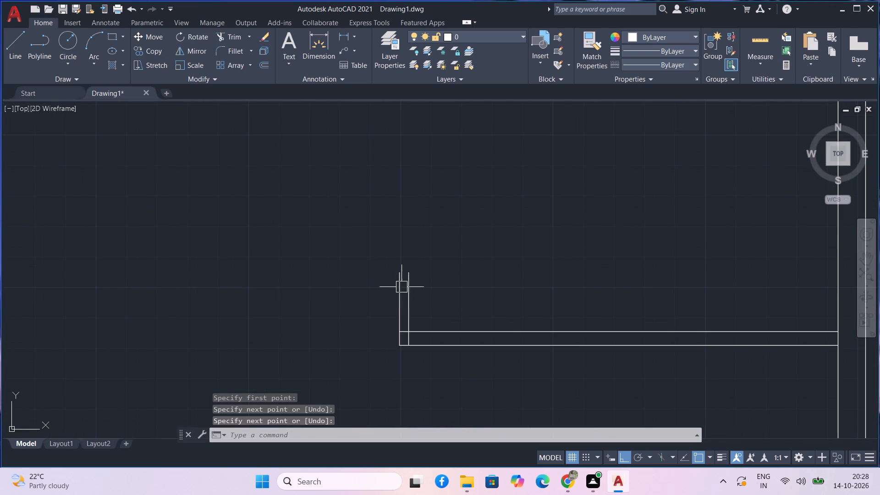
pyautogui.press('l')
pyautogui.press('space')
pyautogui.scroll(3, 401, 287)
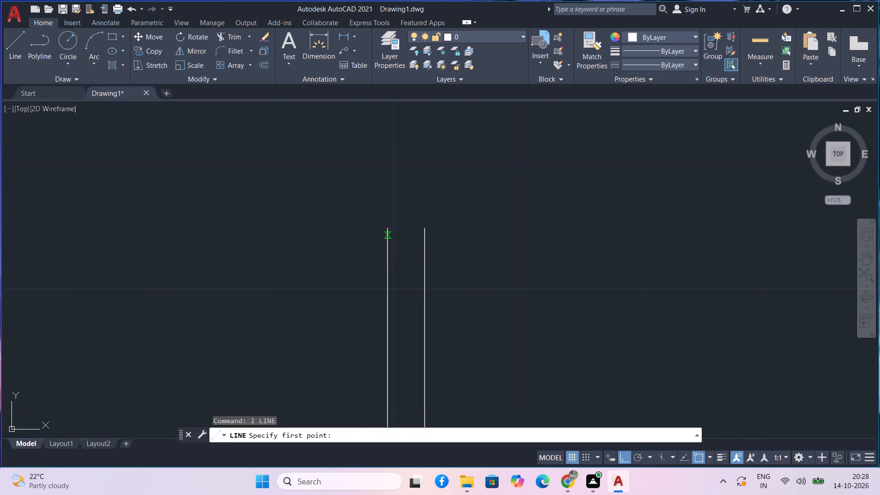
pyautogui.click(390, 234)
pyautogui.click(424, 227)
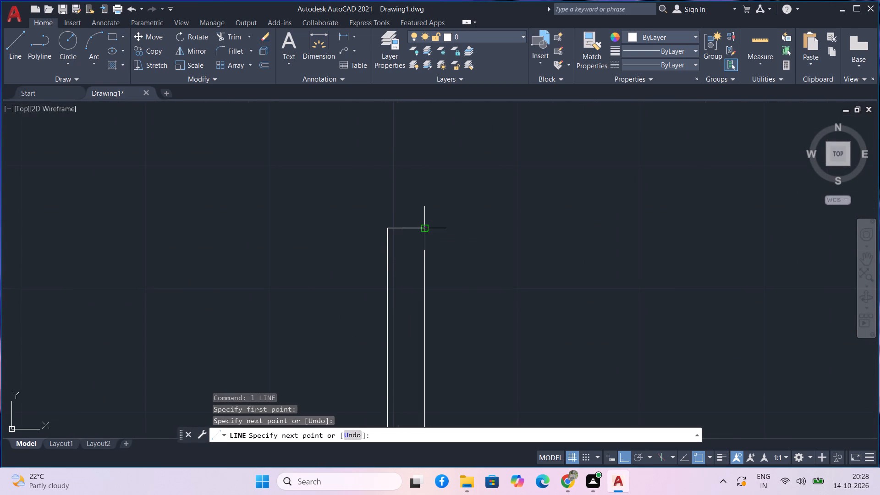
pyautogui.press('space')
# Trim the upper-right room's bottom wall line between the two lines of the upper 3" wall stub.
pyautogui.scroll(-3, 422, 252)
pyautogui.scroll(-1, 455, 273)
pyautogui.moveTo(456, 286); pyautogui.dragTo(457, 299, button='middle')
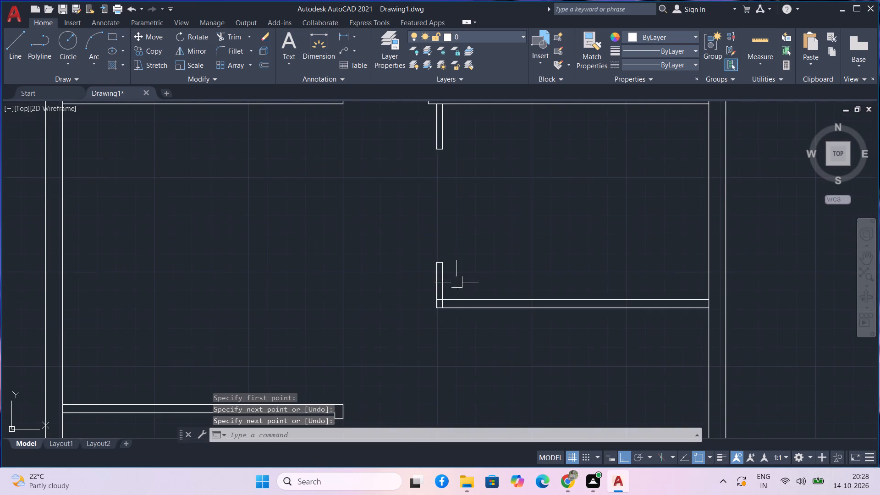
pyautogui.moveTo(457, 299); pyautogui.dragTo(457, 310, button='middle')
pyautogui.moveTo(456, 177); pyautogui.dragTo(460, 268, button='middle')
pyautogui.scroll(1, 438, 218)
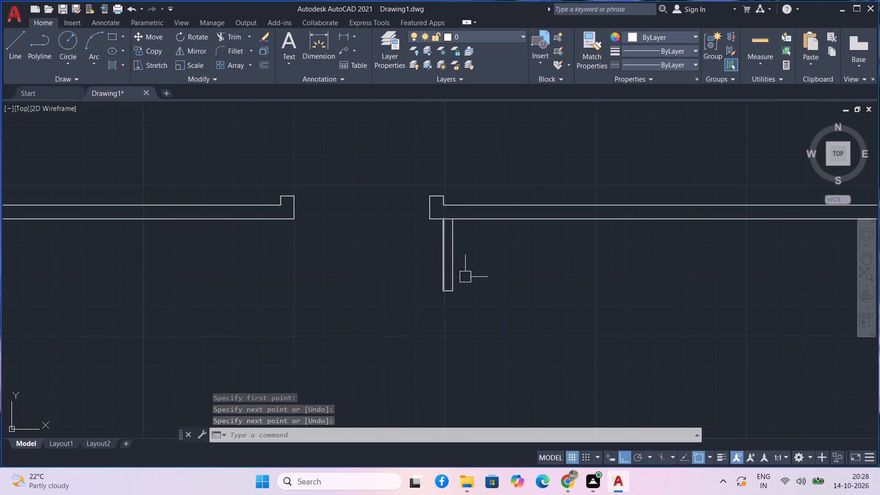
pyautogui.moveTo(478, 258); pyautogui.dragTo(483, 297, button='middle')
pyautogui.press('Escape')
pyautogui.press('t')
pyautogui.write('r')
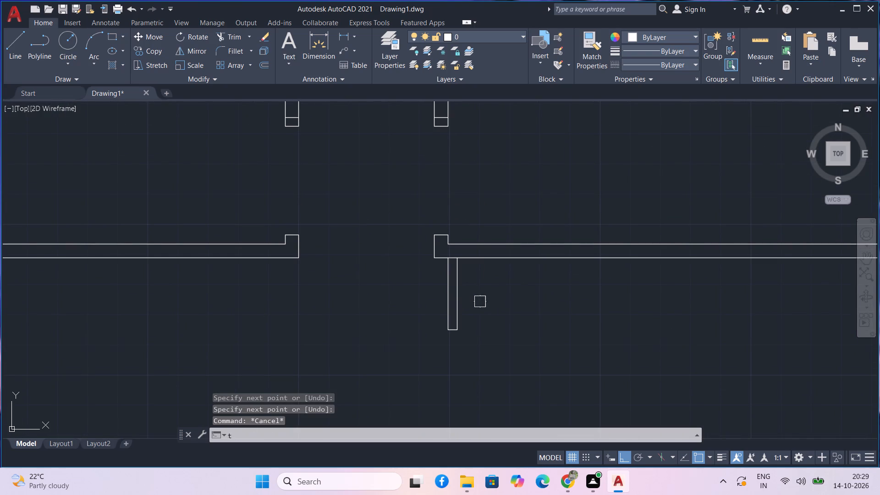
pyautogui.press('space')
pyautogui.scroll(4, 457, 261)
pyautogui.moveTo(421, 271); pyautogui.dragTo(415, 191)
# Trim the overlapping lines where the lower 3" wall stub meets the middle-right room's bottom wall to form a clean corner.
pyautogui.scroll(-5, 414, 228)
pyautogui.moveTo(464, 284); pyautogui.dragTo(440, 137, button='middle')
pyautogui.scroll(-2, 438, 218)
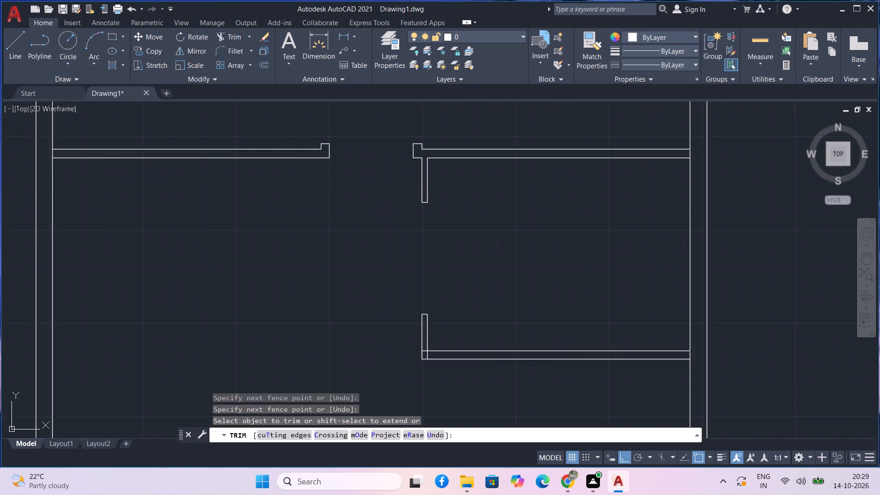
pyautogui.moveTo(450, 285); pyautogui.dragTo(447, 215, button='middle')
pyautogui.scroll(6, 418, 238)
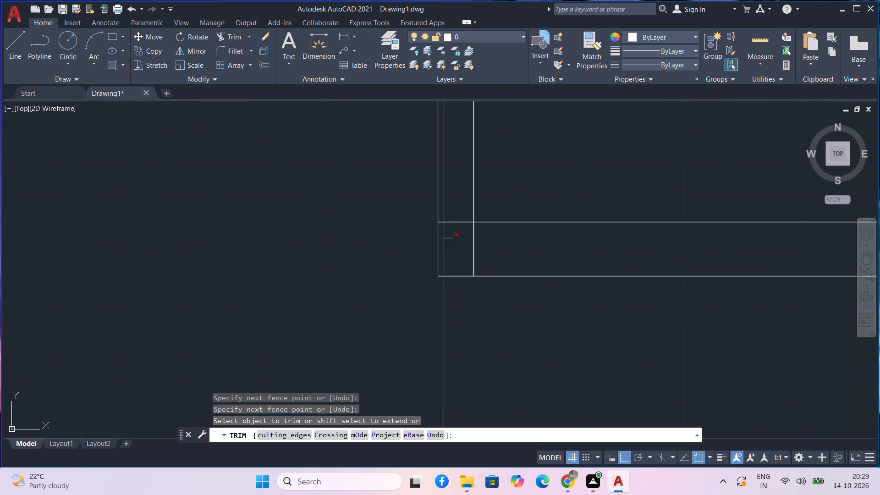
pyautogui.moveTo(448, 189); pyautogui.dragTo(556, 249)
# Trim the right outer wall's inner line where the middle-right and upper-right rooms' bottom walls join it.
pyautogui.scroll(-6, 554, 249)
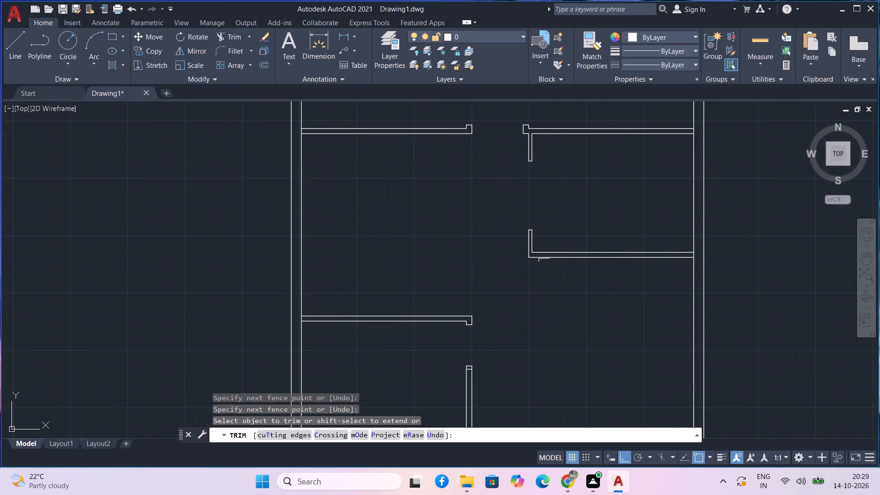
pyautogui.scroll(4, 681, 260)
pyautogui.moveTo(731, 225); pyautogui.dragTo(745, 224)
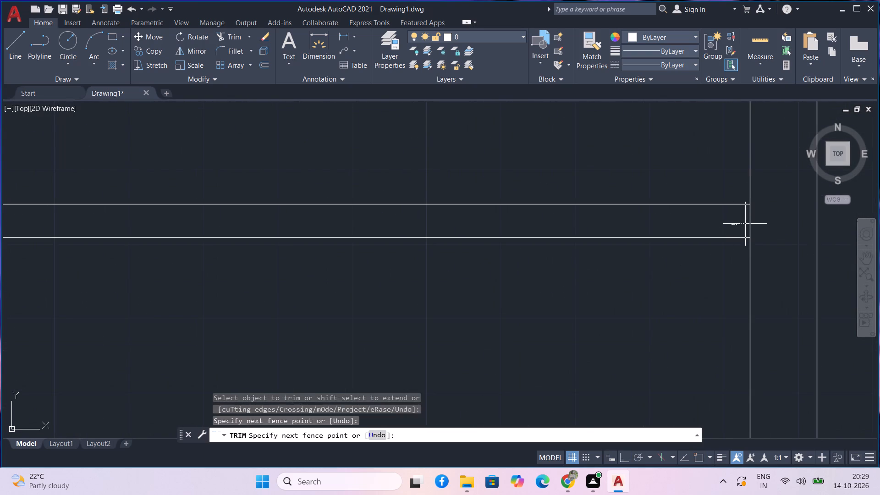
pyautogui.moveTo(745, 224); pyautogui.dragTo(775, 221)
pyautogui.scroll(-4, 762, 217)
pyautogui.scroll(-1, 726, 264)
pyautogui.moveTo(724, 264); pyautogui.dragTo(701, 400, button='middle')
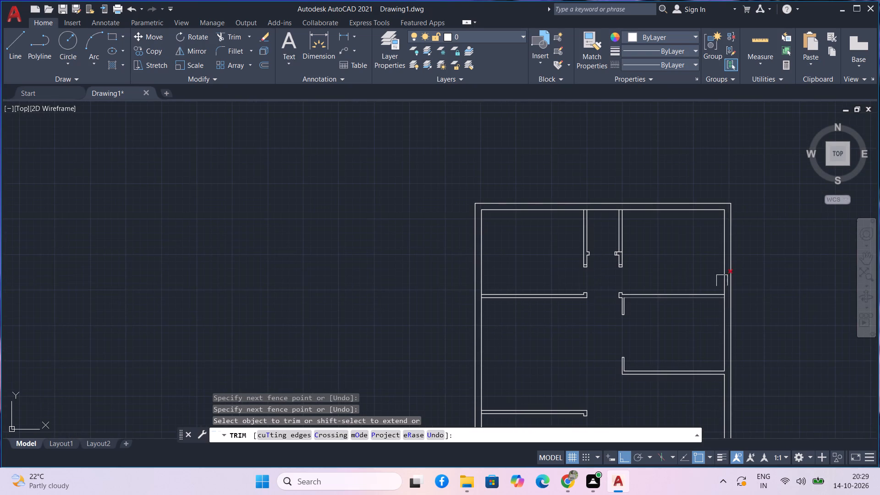
pyautogui.scroll(3, 729, 288)
pyautogui.scroll(2, 696, 319)
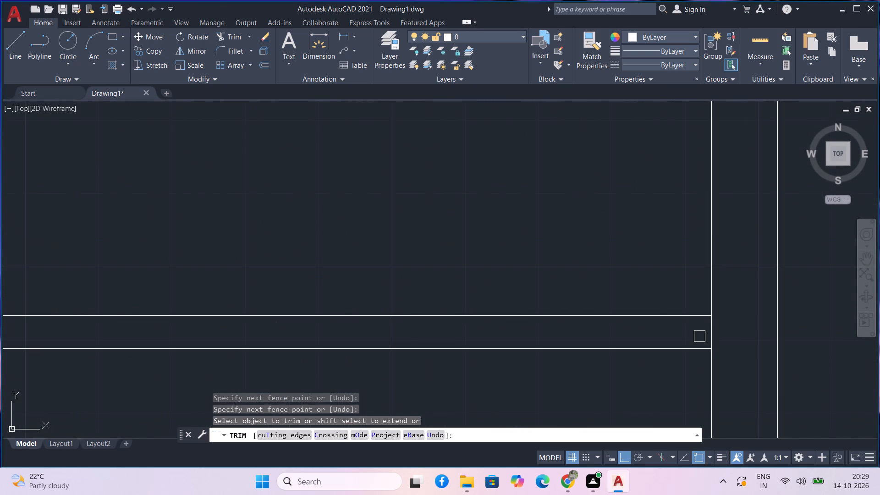
pyautogui.moveTo(699, 336); pyautogui.dragTo(715, 331)
# Trim the top outer wall's inner line where the two vertical partitions of the upper rooms join it.
pyautogui.scroll(-2, 660, 338)
pyautogui.scroll(-1, 420, 323)
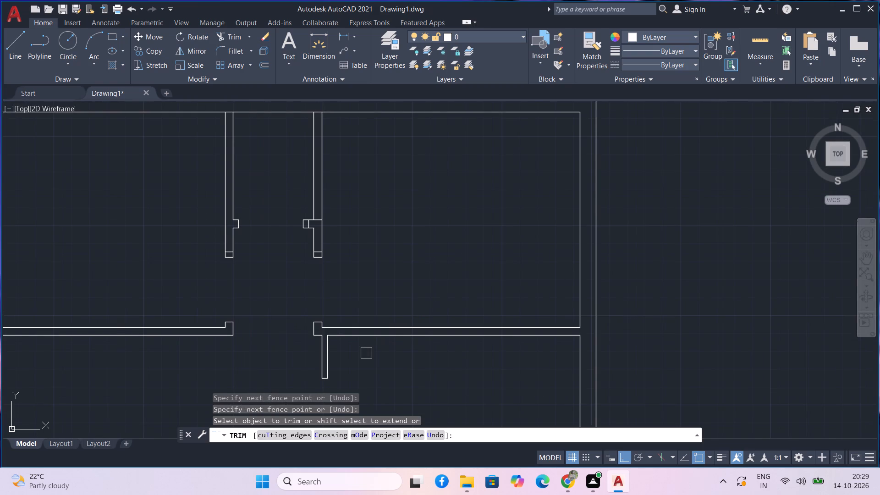
pyautogui.scroll(-1, 366, 353)
pyautogui.moveTo(375, 241); pyautogui.dragTo(442, 272, button='middle')
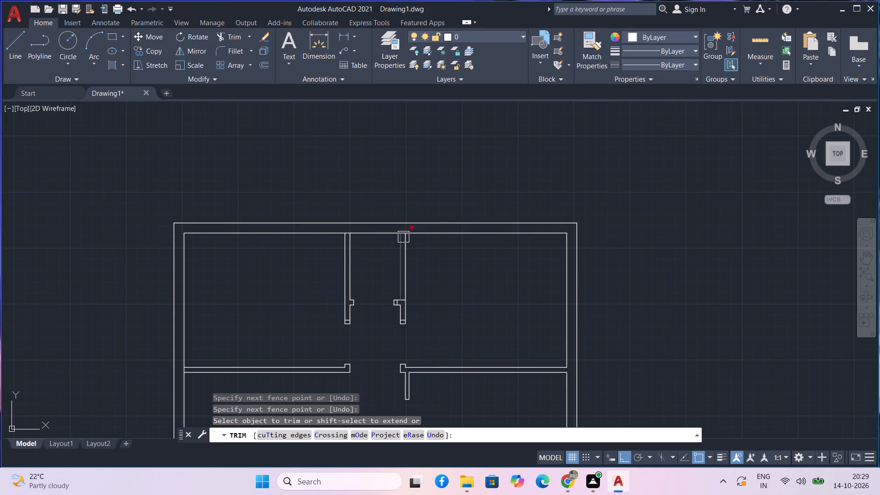
pyautogui.scroll(4, 403, 237)
pyautogui.moveTo(394, 234); pyautogui.dragTo(394, 213)
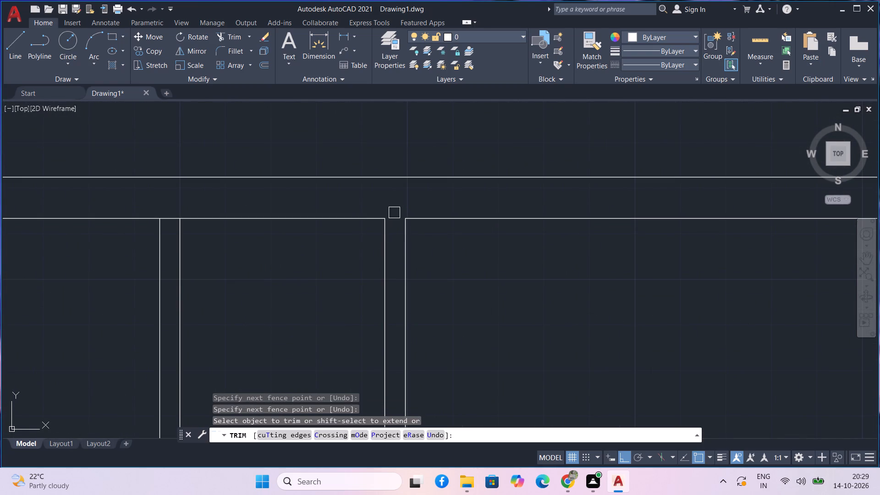
pyautogui.scroll(-2, 388, 238)
pyautogui.scroll(3, 302, 242)
pyautogui.moveTo(302, 237); pyautogui.dragTo(302, 223)
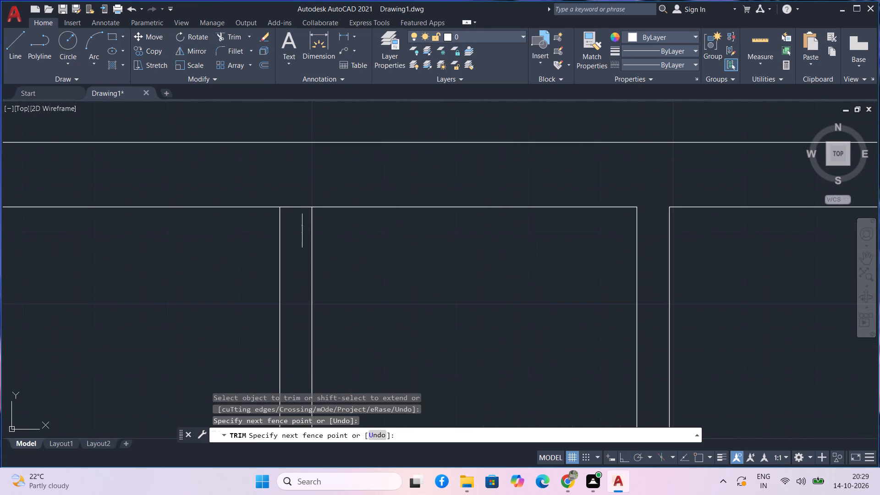
pyautogui.moveTo(302, 223); pyautogui.dragTo(299, 198)
# Trim the left outer wall's inner line where the upper-left room's bottom wall joins it.
pyautogui.scroll(-3, 300, 221)
pyautogui.scroll(-1, 343, 256)
pyautogui.moveTo(343, 256); pyautogui.dragTo(405, 160, button='middle')
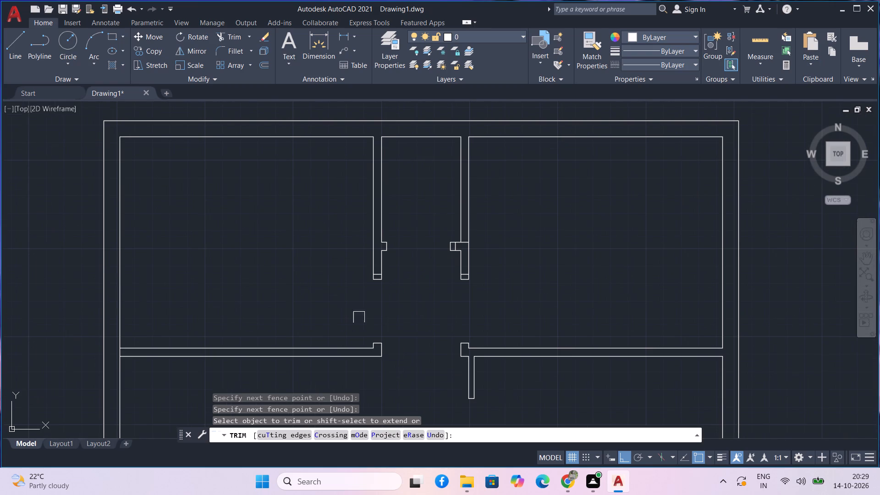
pyautogui.scroll(4, 115, 356)
pyautogui.click(123, 350)
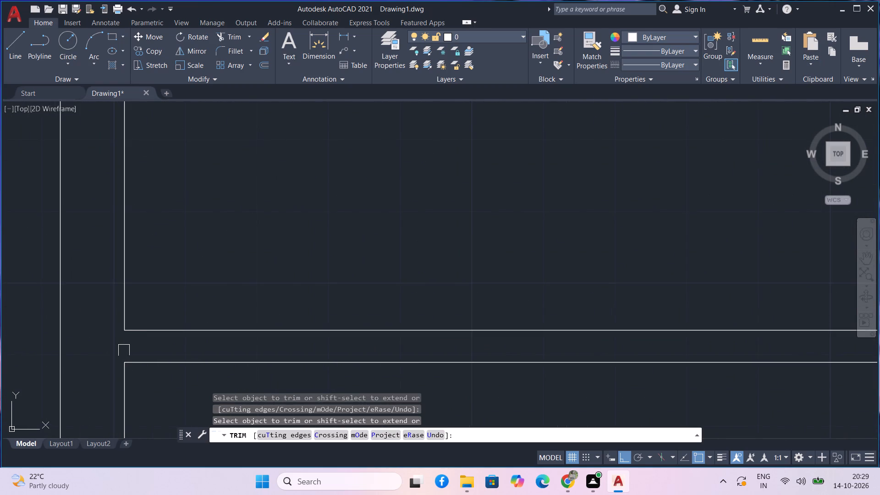
# Trim the left outer wall's inner line where the lower-left room's top and bottom walls join it.
pyautogui.scroll(-3, 128, 350)
pyautogui.scroll(-2, 221, 358)
pyautogui.moveTo(317, 378); pyautogui.dragTo(272, 291, button='middle')
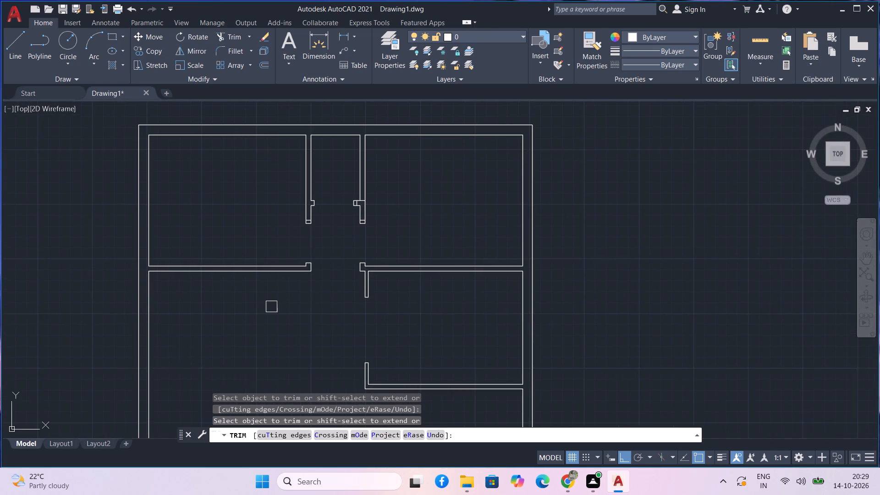
pyautogui.moveTo(271, 329); pyautogui.dragTo(268, 268, button='middle')
pyautogui.moveTo(253, 312); pyautogui.dragTo(247, 210, button='middle')
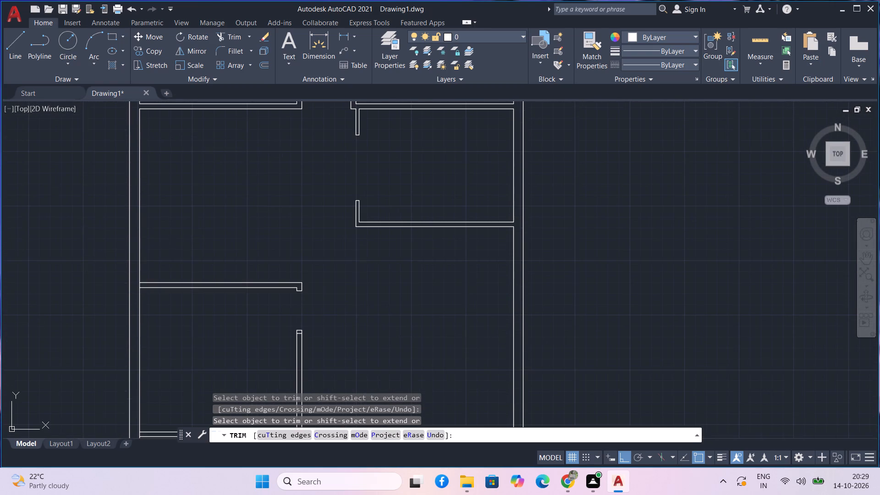
pyautogui.scroll(4, 146, 280)
pyautogui.moveTo(125, 316); pyautogui.dragTo(107, 316)
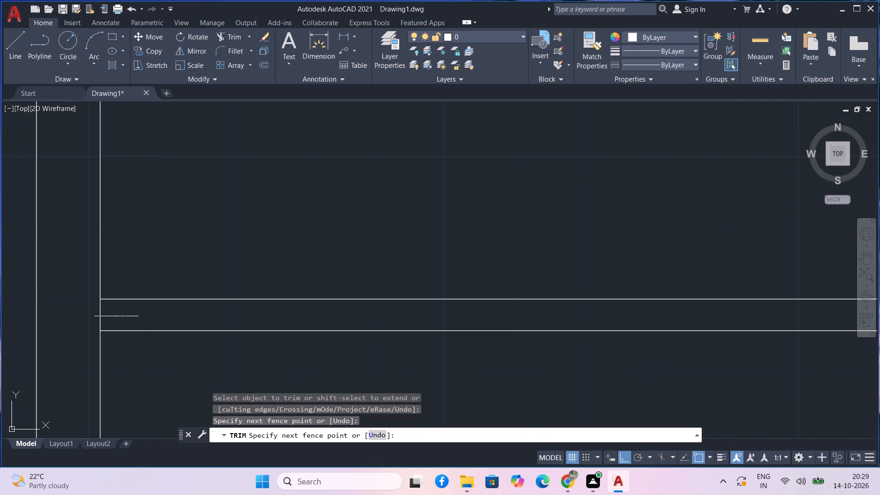
pyautogui.moveTo(107, 316); pyautogui.dragTo(64, 314)
pyautogui.scroll(-4, 68, 313)
pyautogui.scroll(-1, 147, 320)
pyautogui.moveTo(288, 330); pyautogui.dragTo(272, 247, button='middle')
pyautogui.scroll(3, 94, 324)
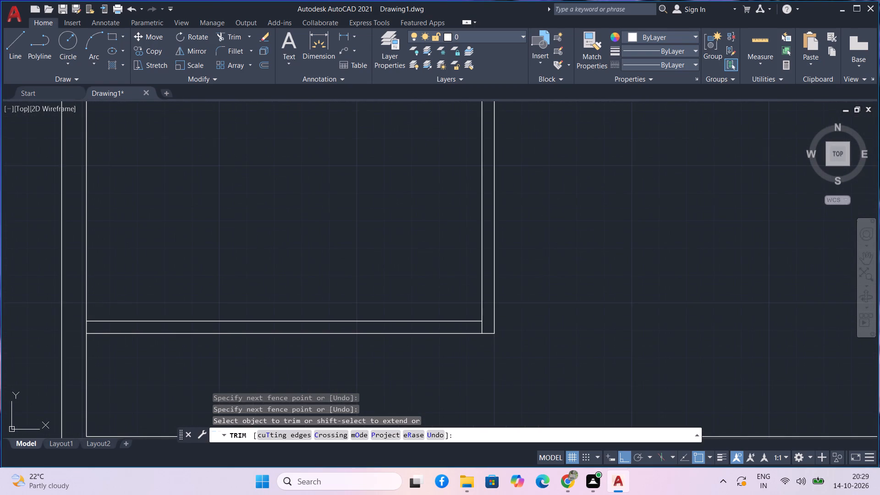
pyautogui.scroll(3, 93, 329)
pyautogui.moveTo(97, 329); pyautogui.dragTo(47, 329)
# Trim the leftover line crossing the lower-left room's bottom-right wall corner and finish trimming.
pyautogui.scroll(-3, 49, 328)
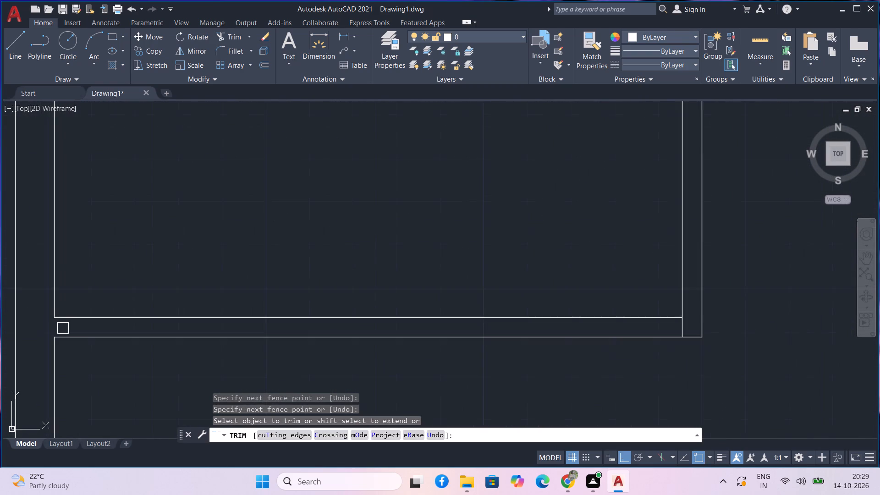
pyautogui.scroll(-2, 68, 329)
pyautogui.scroll(-1, 189, 364)
pyautogui.scroll(6, 256, 341)
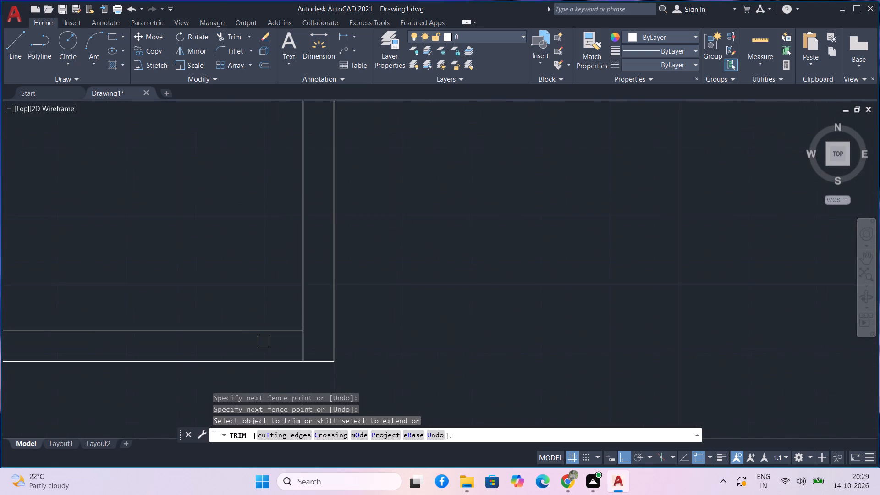
pyautogui.moveTo(287, 341); pyautogui.dragTo(327, 341)
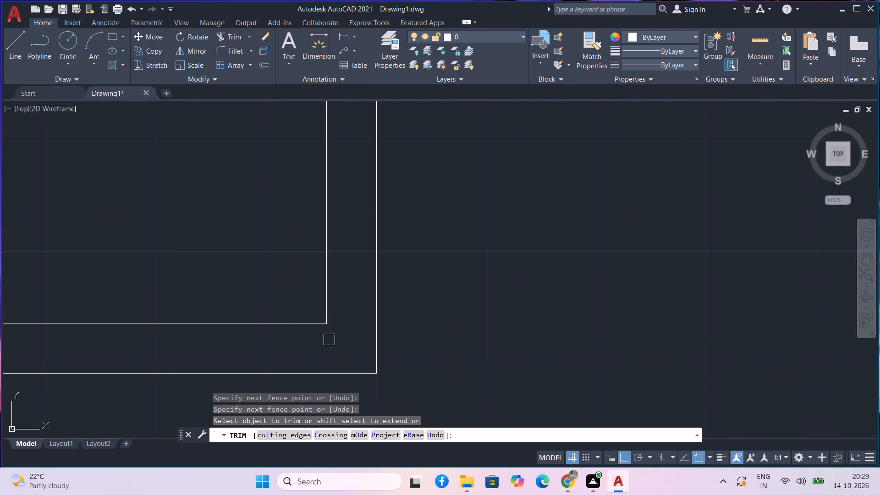
pyautogui.scroll(-5, 335, 336)
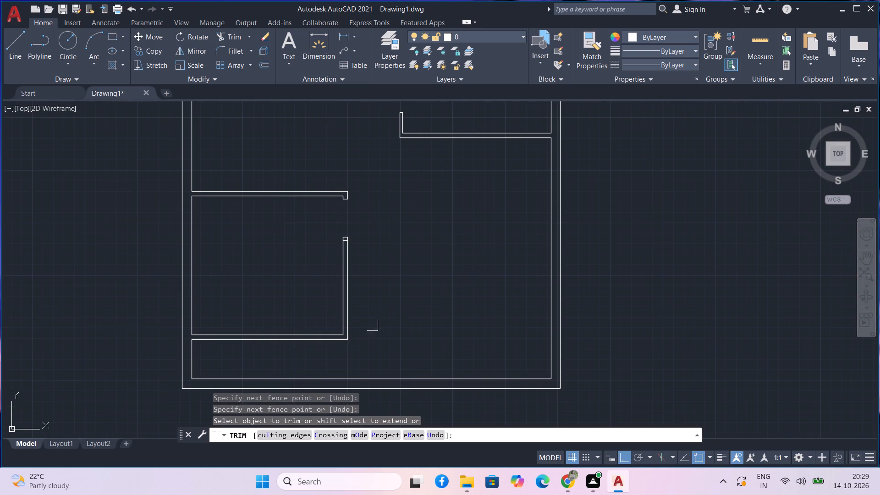
pyautogui.scroll(-1, 372, 325)
pyautogui.middleClick(372, 325)
pyautogui.moveTo(385, 310); pyautogui.dragTo(387, 328, button='middle')
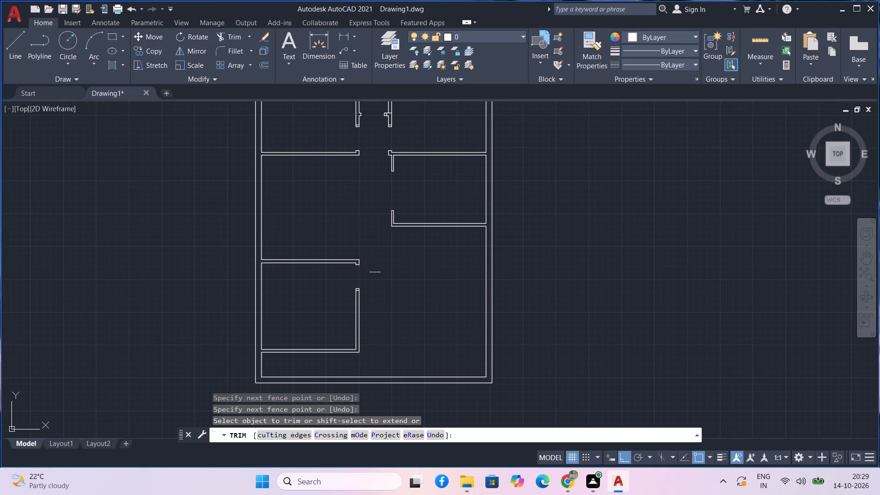
pyautogui.moveTo(374, 267); pyautogui.dragTo(376, 291, button='middle')
pyautogui.moveTo(373, 269); pyautogui.dragTo(375, 282, button='middle')
pyautogui.middleClick(374, 271)
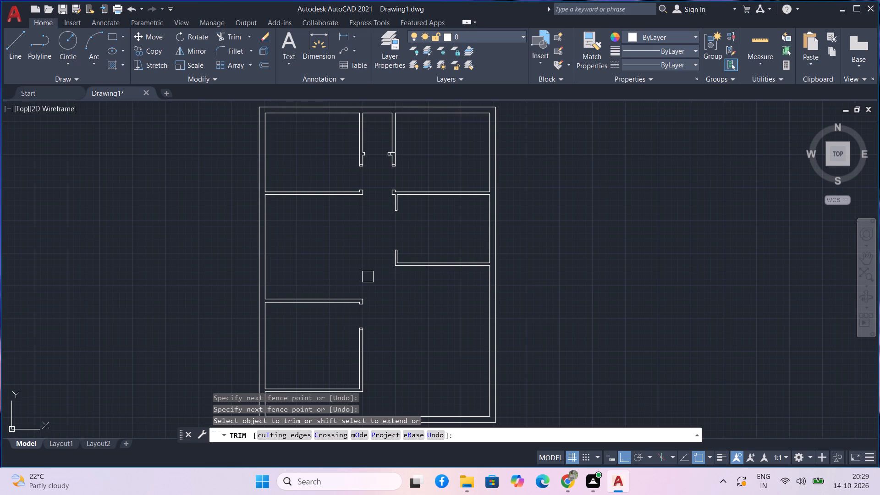
pyautogui.press('Escape')
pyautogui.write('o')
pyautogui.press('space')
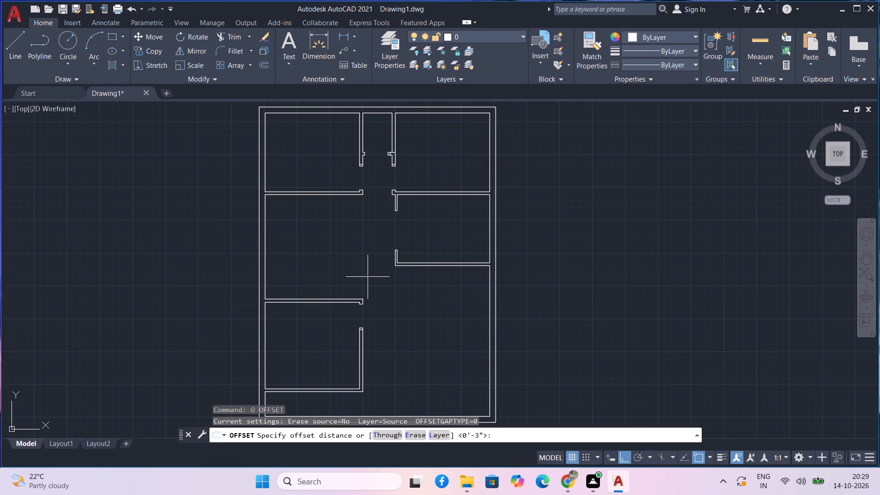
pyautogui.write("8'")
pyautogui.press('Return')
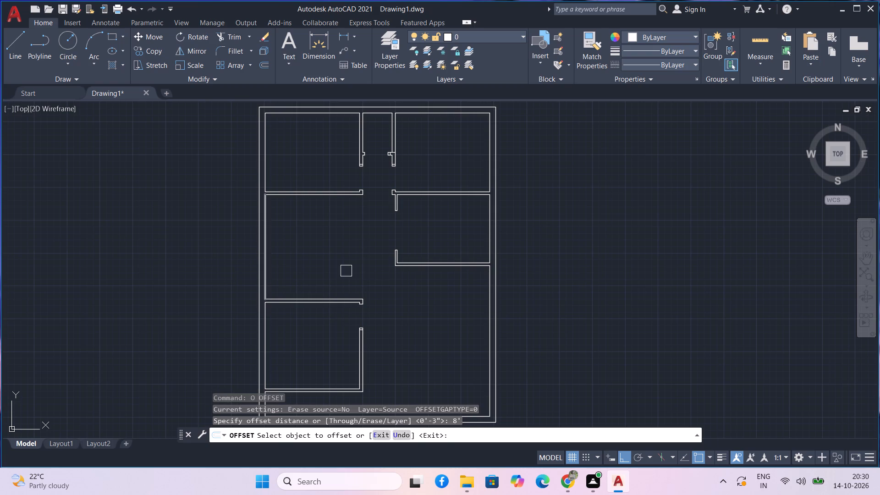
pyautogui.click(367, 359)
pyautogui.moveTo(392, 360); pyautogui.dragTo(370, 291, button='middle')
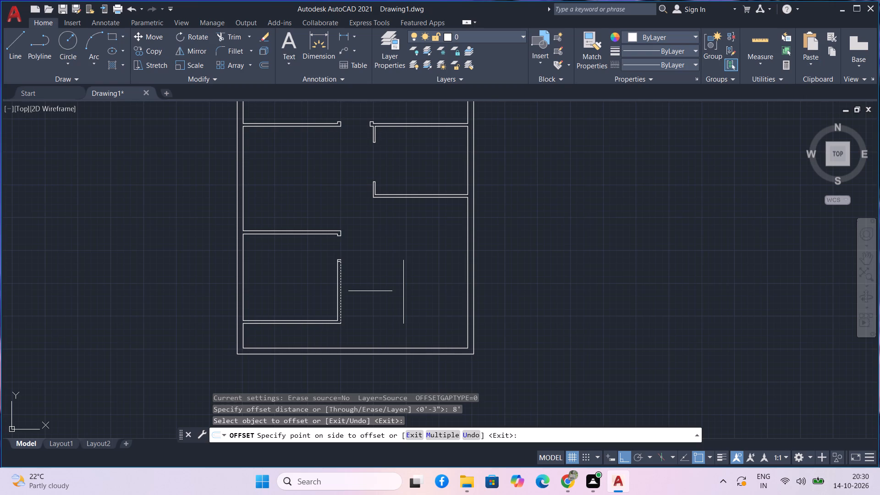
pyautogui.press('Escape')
# Offset the outer line of the lower-left room's right wall 5' to the right, into the open area.
pyautogui.write('o')
pyautogui.press('space')
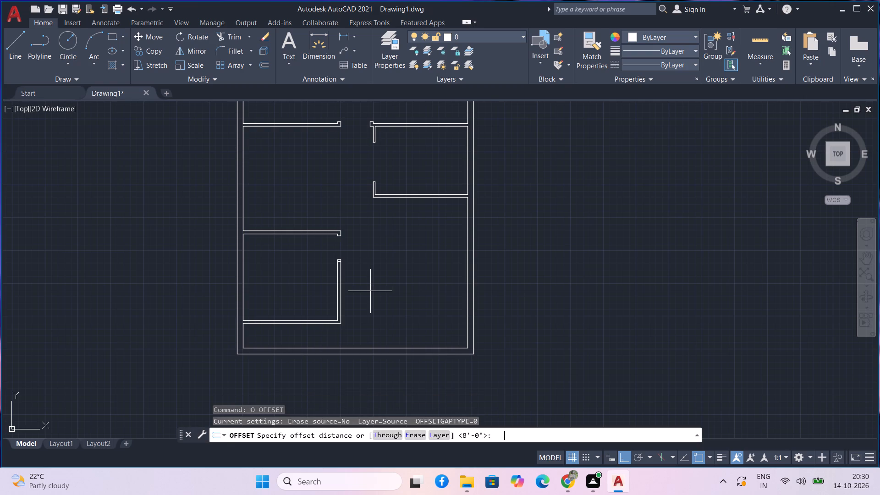
pyautogui.press('5')
pyautogui.press("'")
pyautogui.hotkey('shift', 'Return')
pyautogui.scroll(2, 368, 290)
pyautogui.click(299, 319)
pyautogui.click(346, 319)
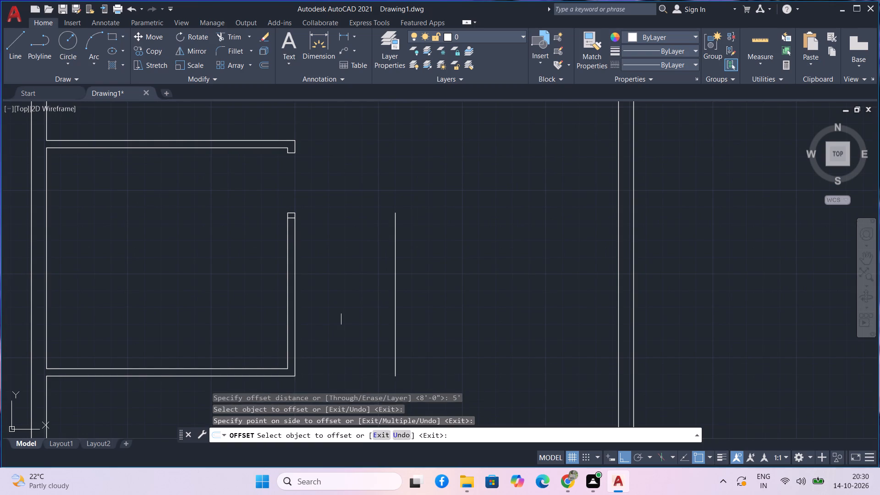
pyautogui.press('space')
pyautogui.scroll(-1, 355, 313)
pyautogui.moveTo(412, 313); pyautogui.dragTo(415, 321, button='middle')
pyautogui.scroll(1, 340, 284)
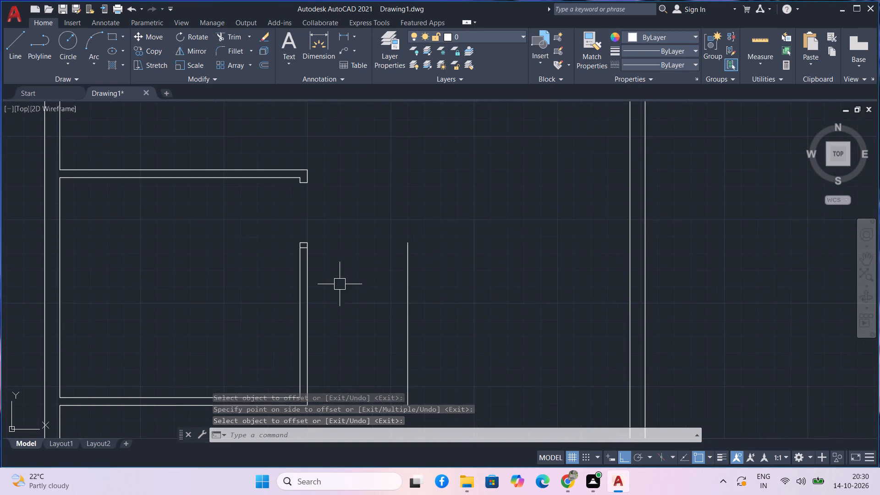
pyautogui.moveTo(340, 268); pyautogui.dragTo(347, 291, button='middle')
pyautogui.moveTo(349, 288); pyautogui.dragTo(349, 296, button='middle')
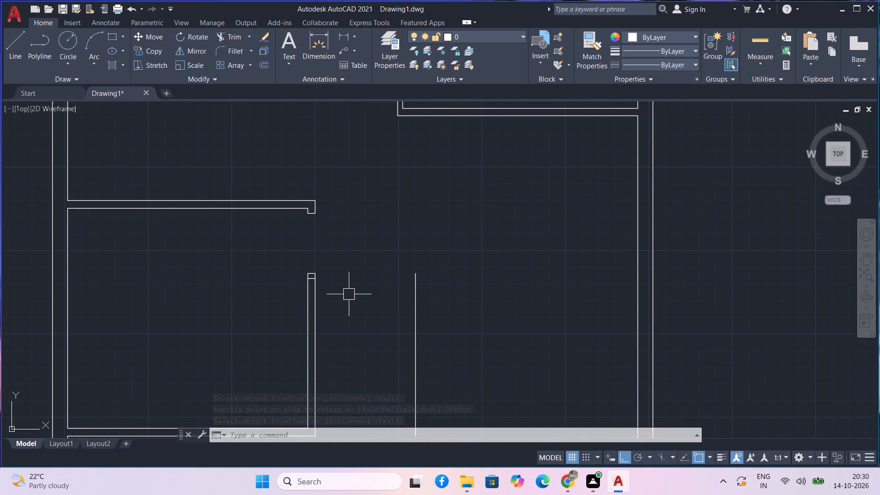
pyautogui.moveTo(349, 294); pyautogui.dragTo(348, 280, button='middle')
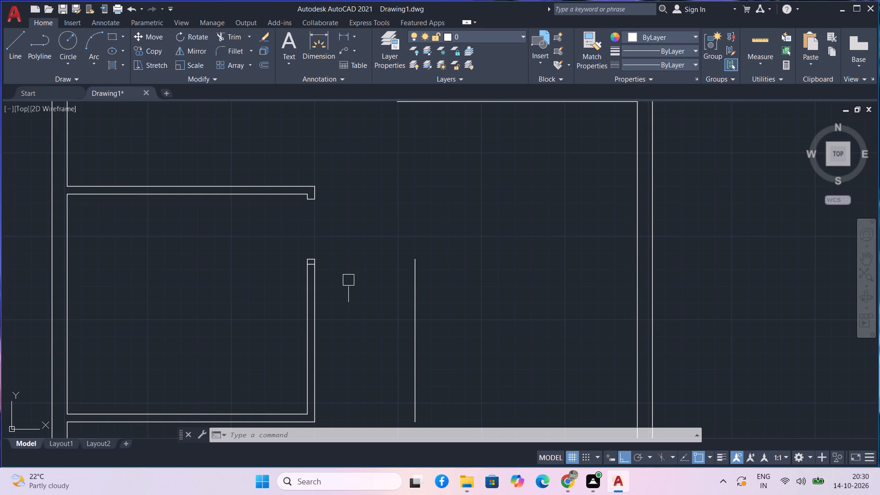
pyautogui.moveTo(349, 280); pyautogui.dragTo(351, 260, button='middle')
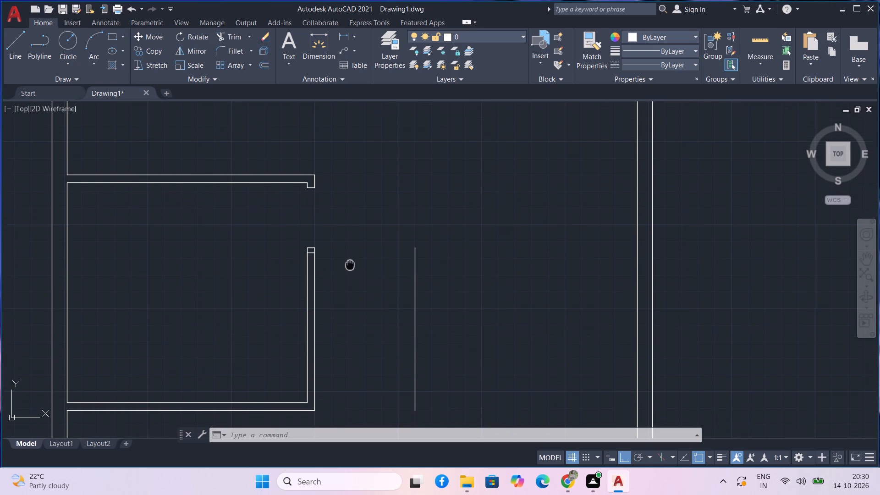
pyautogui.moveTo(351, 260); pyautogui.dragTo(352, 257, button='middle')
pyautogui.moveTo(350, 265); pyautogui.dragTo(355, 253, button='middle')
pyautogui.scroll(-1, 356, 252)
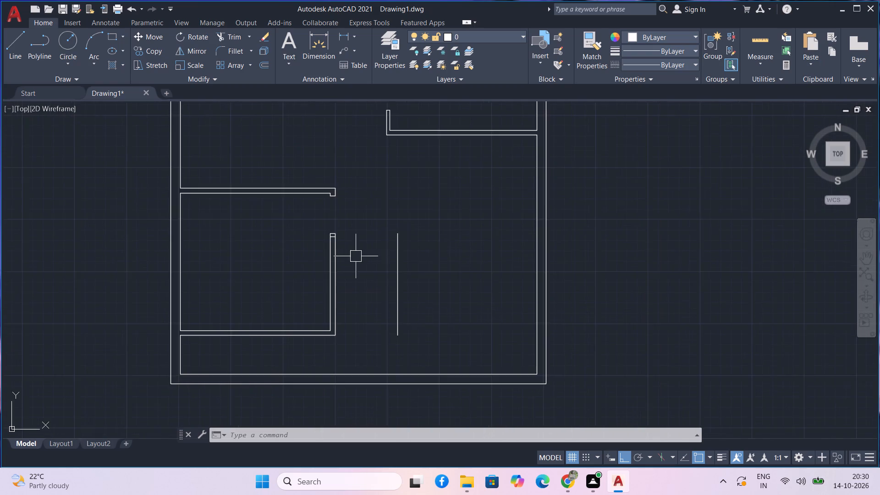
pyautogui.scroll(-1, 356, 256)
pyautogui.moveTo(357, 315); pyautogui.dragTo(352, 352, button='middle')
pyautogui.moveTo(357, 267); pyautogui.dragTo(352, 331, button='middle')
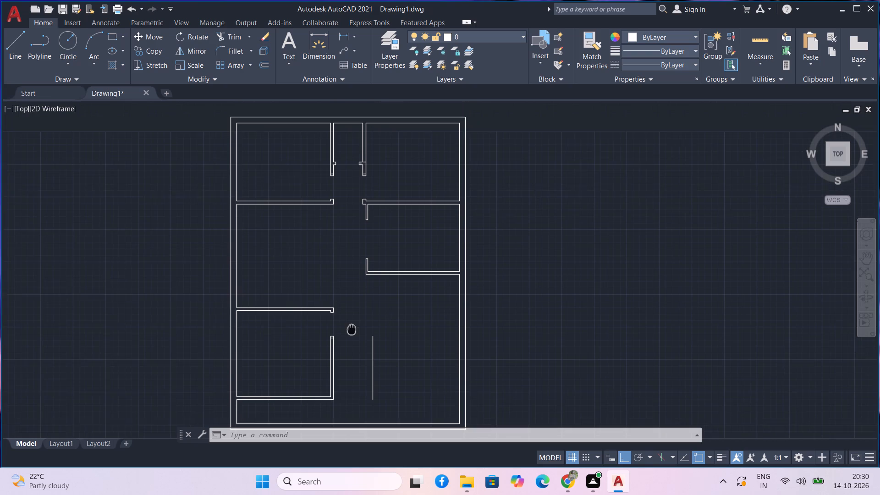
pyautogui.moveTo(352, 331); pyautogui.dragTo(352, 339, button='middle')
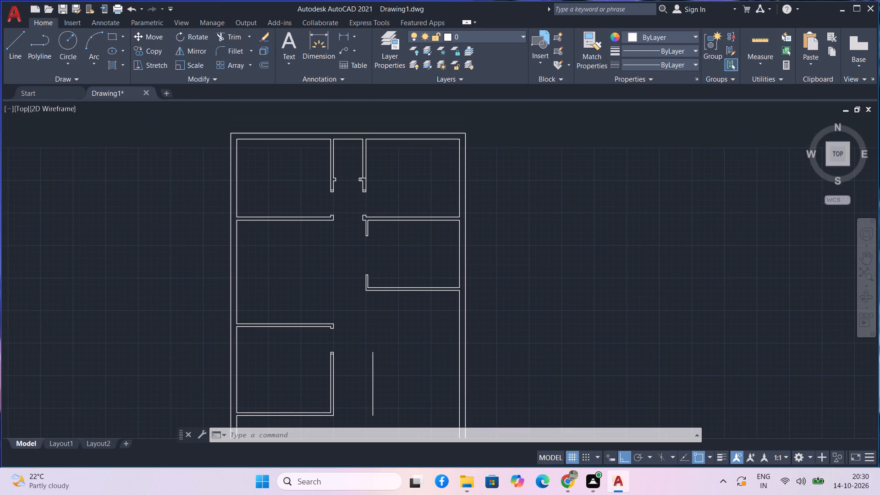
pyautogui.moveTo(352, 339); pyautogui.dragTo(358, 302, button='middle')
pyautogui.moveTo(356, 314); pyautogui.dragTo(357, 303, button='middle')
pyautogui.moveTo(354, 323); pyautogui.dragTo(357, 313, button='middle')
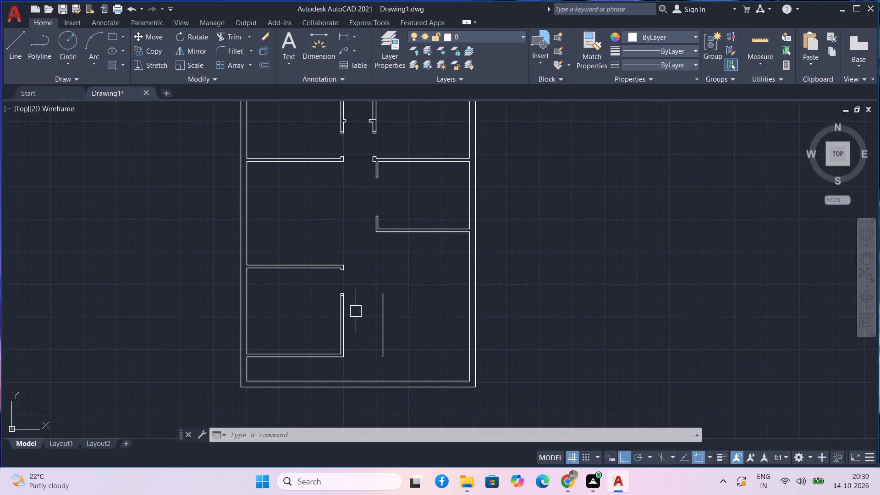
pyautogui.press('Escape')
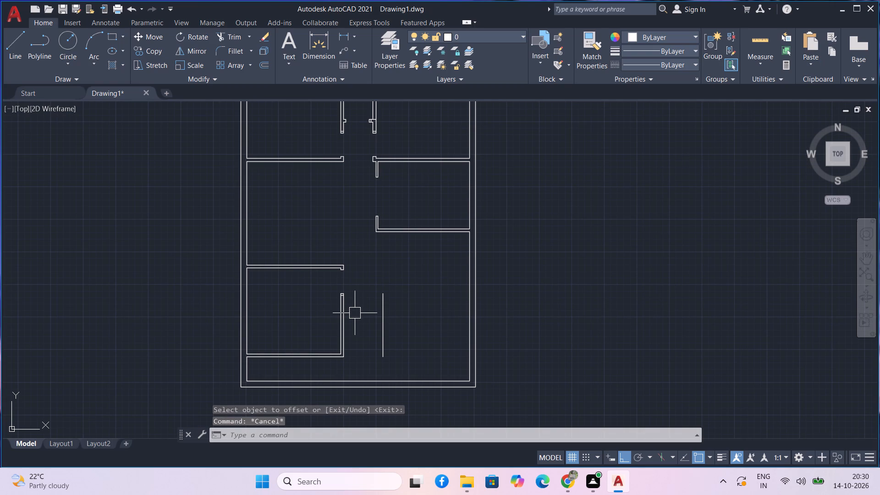
# Extend the outer line of the lower-left room's bottom wall to the 5' offset line.
pyautogui.write('ex')
pyautogui.press('space')
pyautogui.scroll(2, 345, 333)
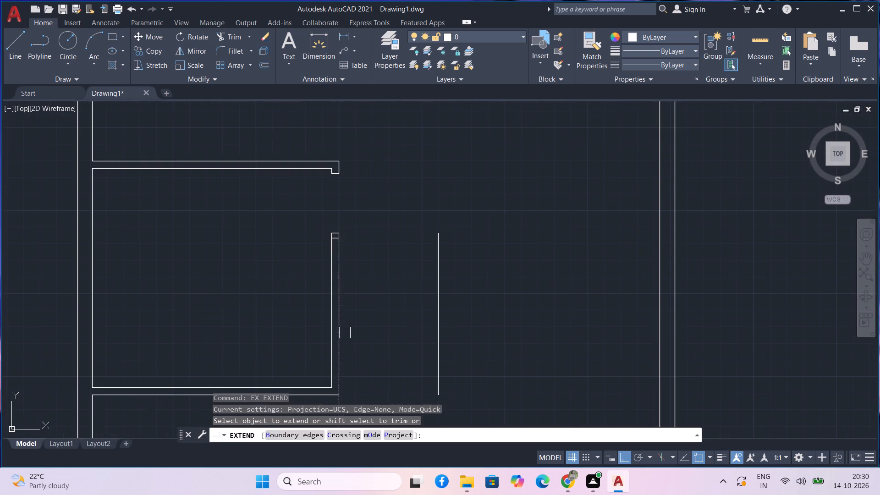
pyautogui.moveTo(366, 379); pyautogui.dragTo(368, 321, button='middle')
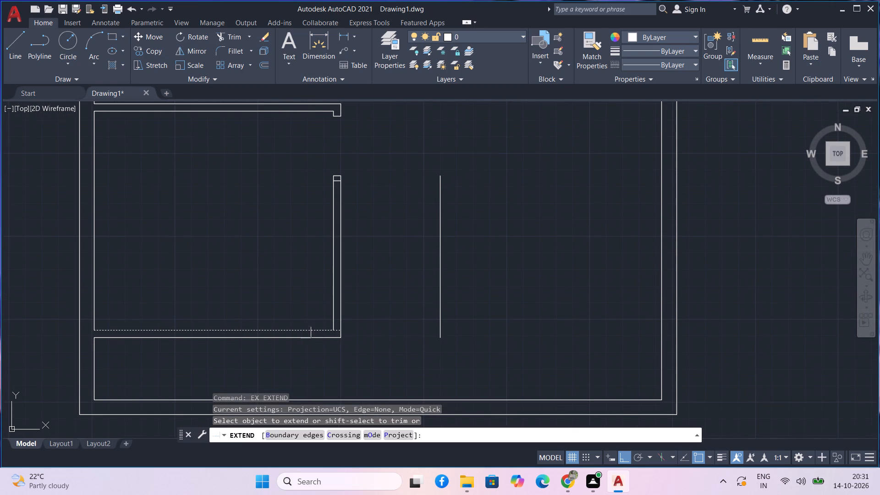
pyautogui.click(309, 337)
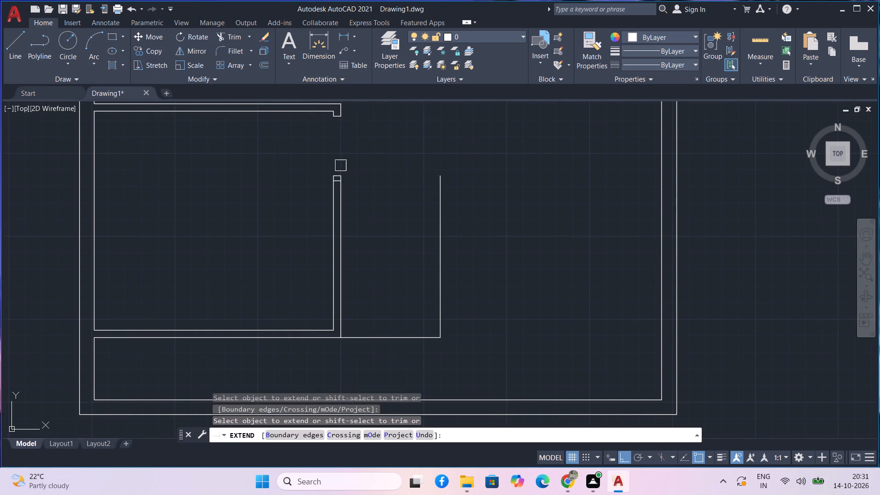
# Draw a horizontal line from the top end of the 5' offset line to the lower-left room's right wall.
pyautogui.scroll(2, 341, 165)
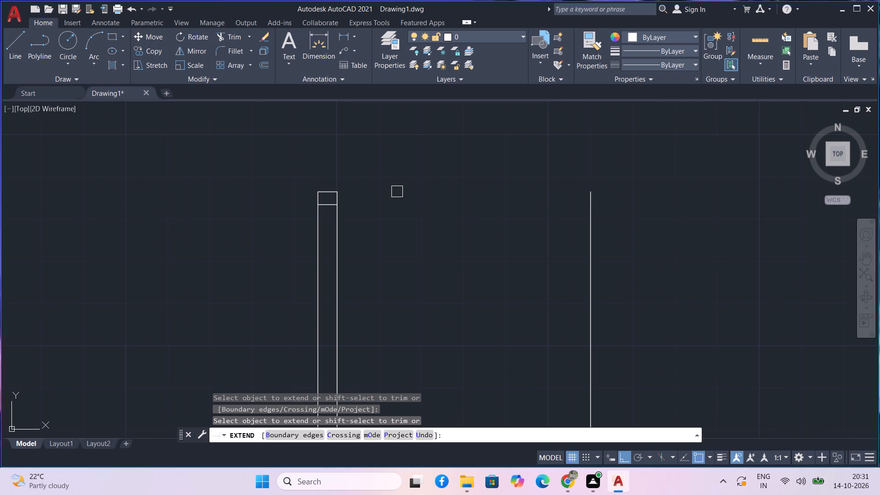
pyautogui.write('l')
pyautogui.press('space')
pyautogui.press('Escape')
pyautogui.write('l')
pyautogui.press('space')
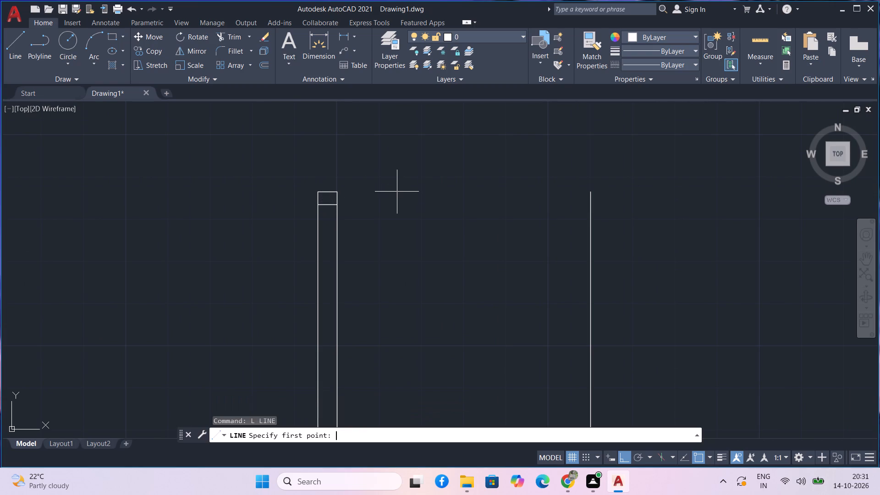
pyautogui.press('F8')
pyautogui.press('F8')
pyautogui.click(591, 193)
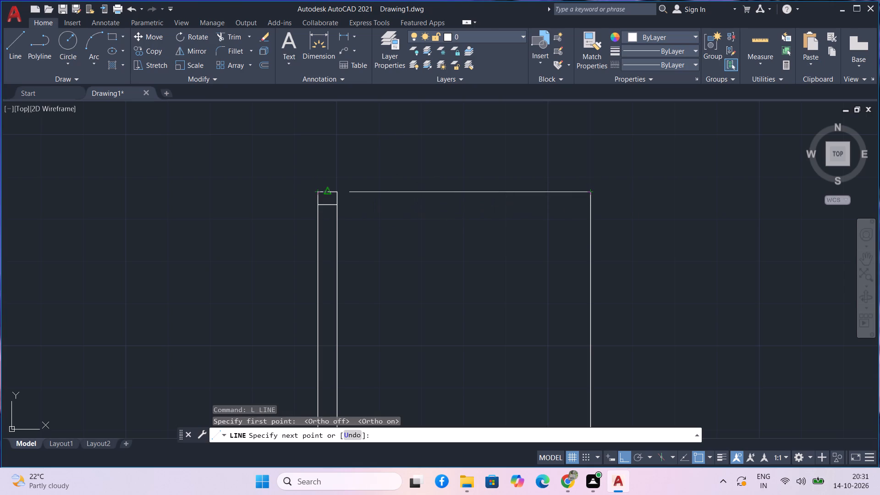
pyautogui.click(337, 195)
pyautogui.press('Escape')
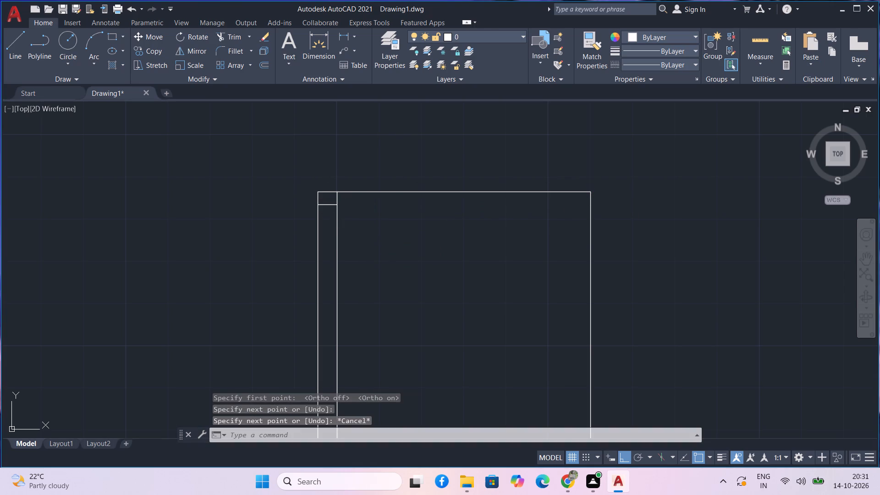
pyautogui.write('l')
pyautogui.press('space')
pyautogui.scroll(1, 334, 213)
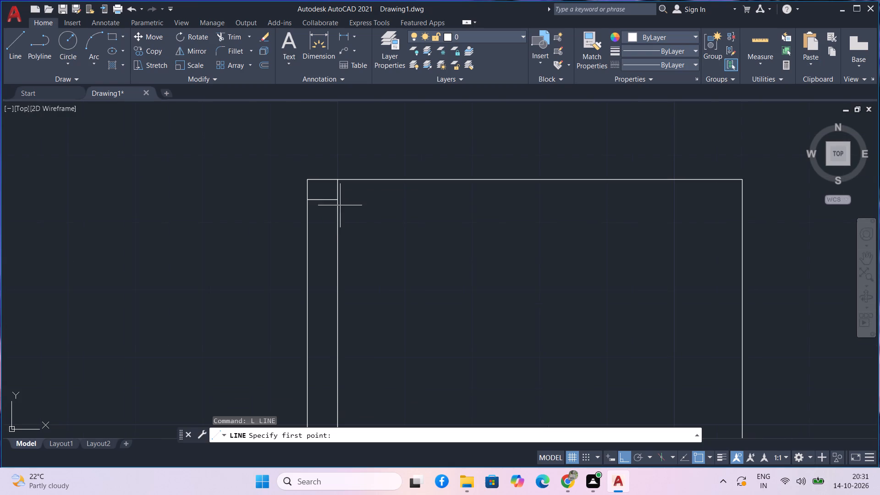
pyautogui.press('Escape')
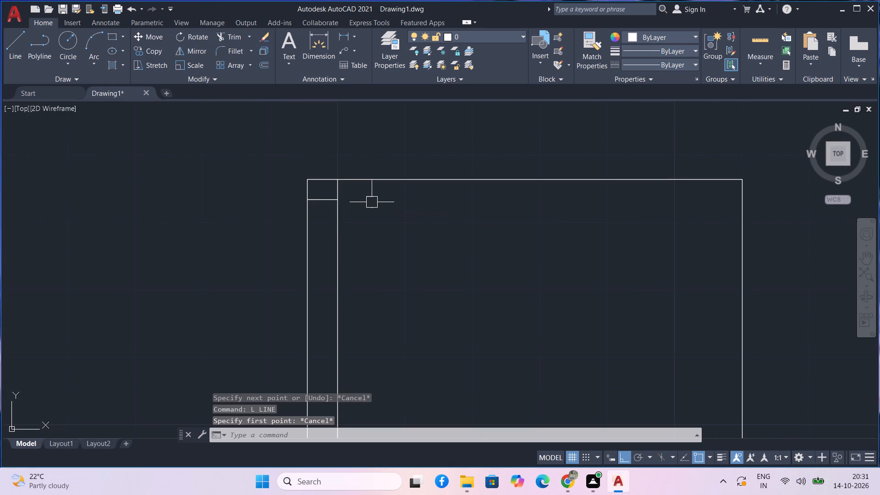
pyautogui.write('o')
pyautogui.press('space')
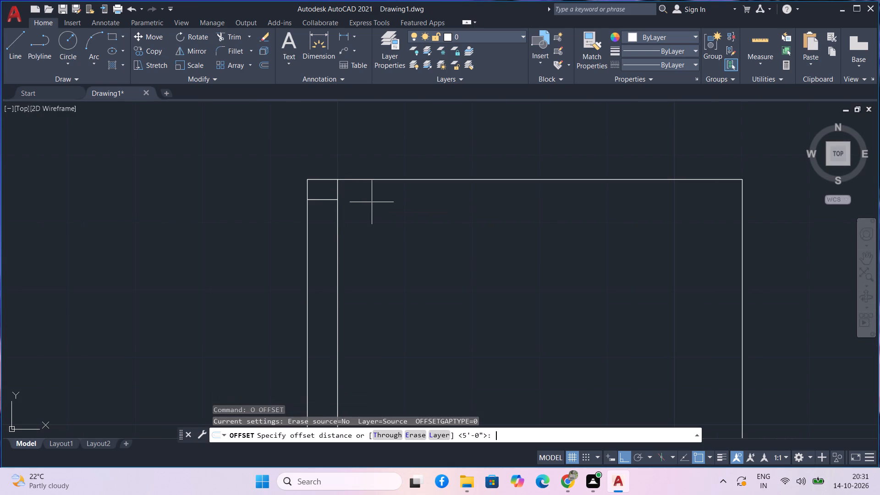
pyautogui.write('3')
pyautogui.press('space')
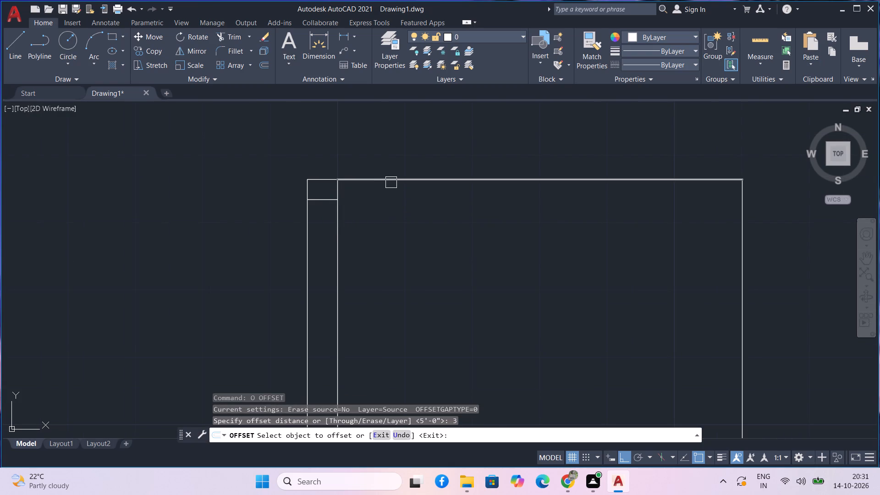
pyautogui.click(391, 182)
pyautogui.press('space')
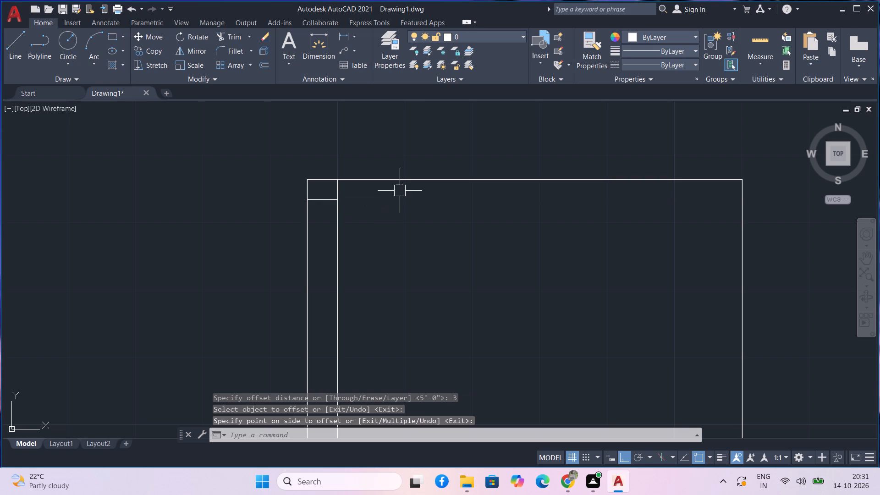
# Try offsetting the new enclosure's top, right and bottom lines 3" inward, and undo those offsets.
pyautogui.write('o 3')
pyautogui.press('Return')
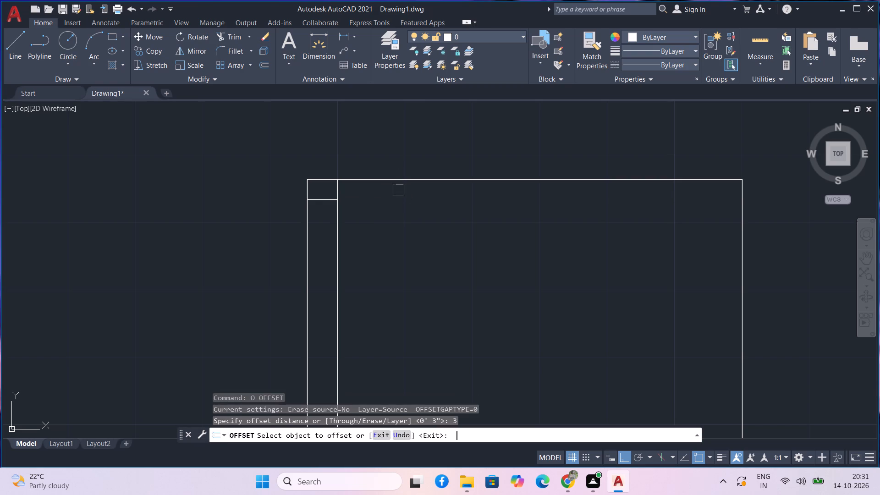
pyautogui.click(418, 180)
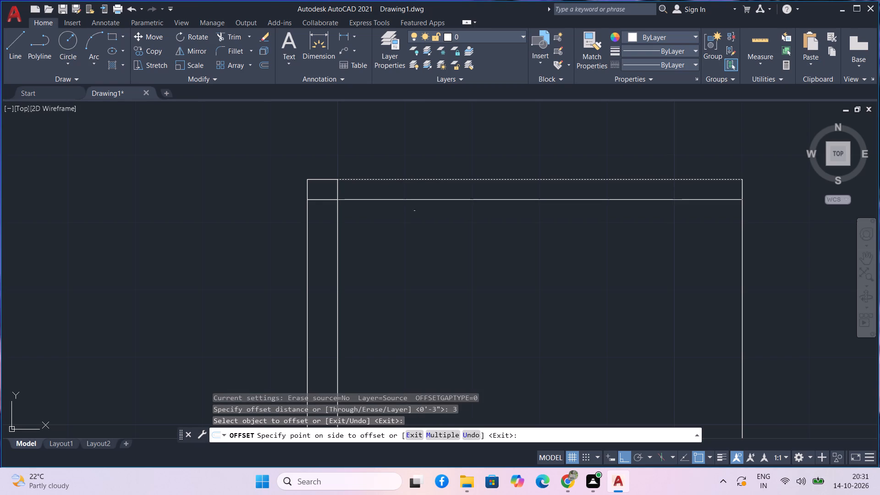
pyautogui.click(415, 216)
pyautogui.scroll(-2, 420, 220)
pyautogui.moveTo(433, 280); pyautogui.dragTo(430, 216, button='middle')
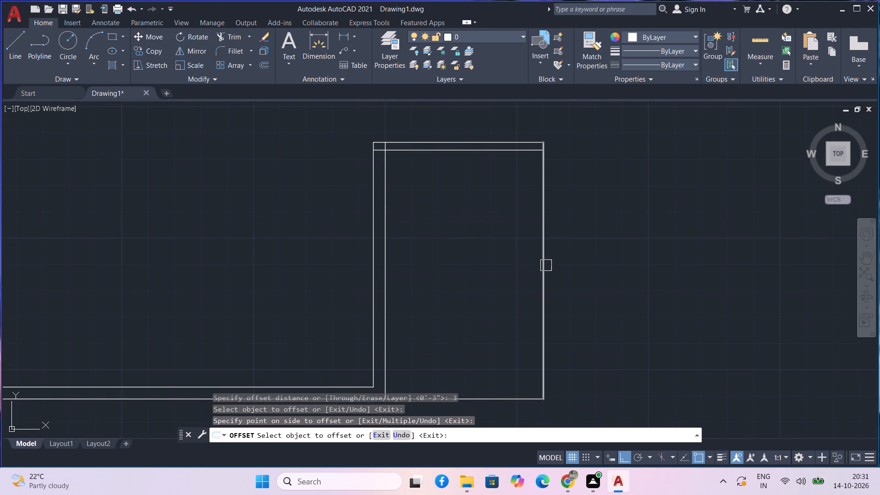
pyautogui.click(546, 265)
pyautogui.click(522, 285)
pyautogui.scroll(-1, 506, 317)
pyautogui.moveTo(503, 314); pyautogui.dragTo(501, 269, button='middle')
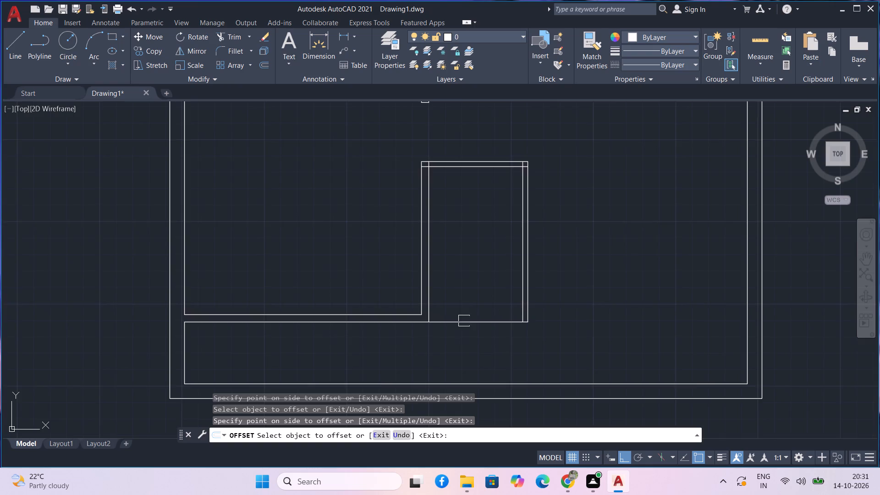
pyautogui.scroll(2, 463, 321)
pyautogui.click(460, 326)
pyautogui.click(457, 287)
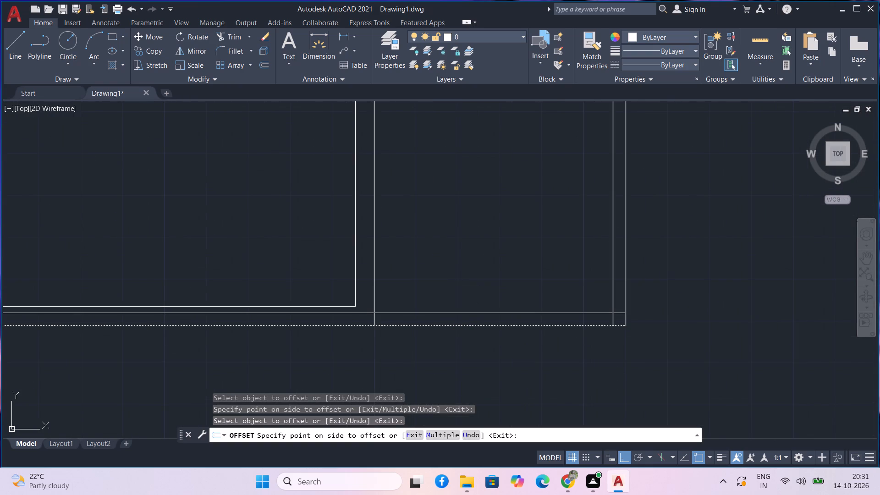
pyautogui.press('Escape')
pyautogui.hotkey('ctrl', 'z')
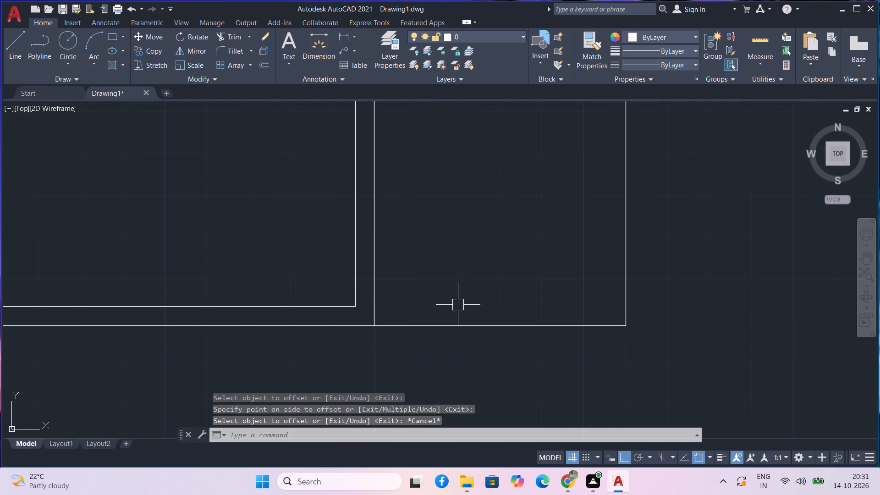
# Offset all four sides of the enclosure beside the lower-left room 3" inward.
pyautogui.scroll(-2, 458, 297)
pyautogui.moveTo(458, 297); pyautogui.dragTo(458, 305, button='middle')
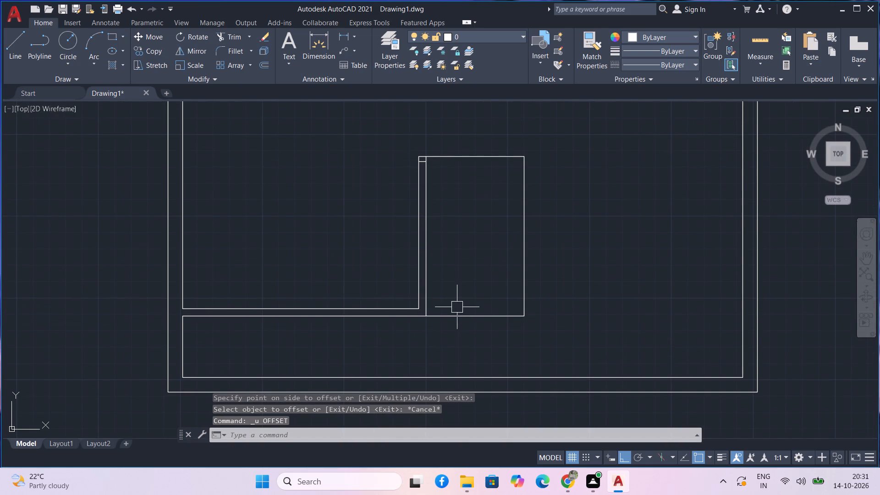
pyautogui.press('o')
pyautogui.press('space')
pyautogui.middleClick(456, 298)
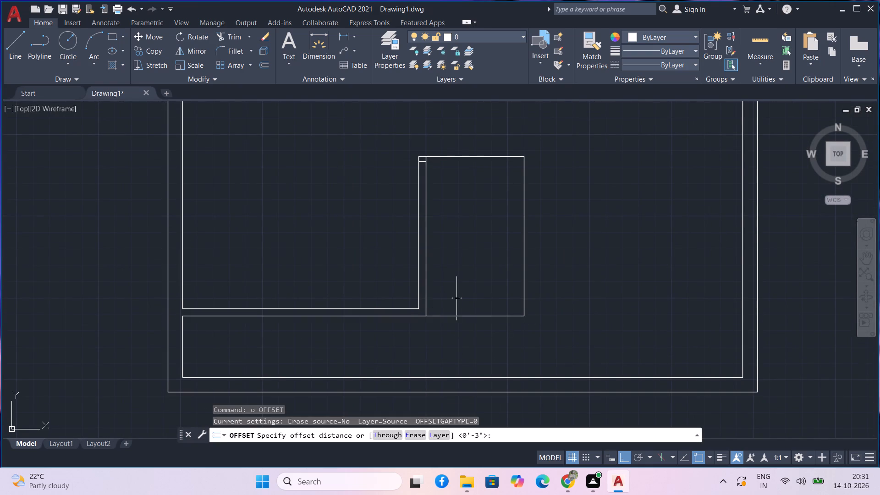
pyautogui.press('3')
pyautogui.press('Return')
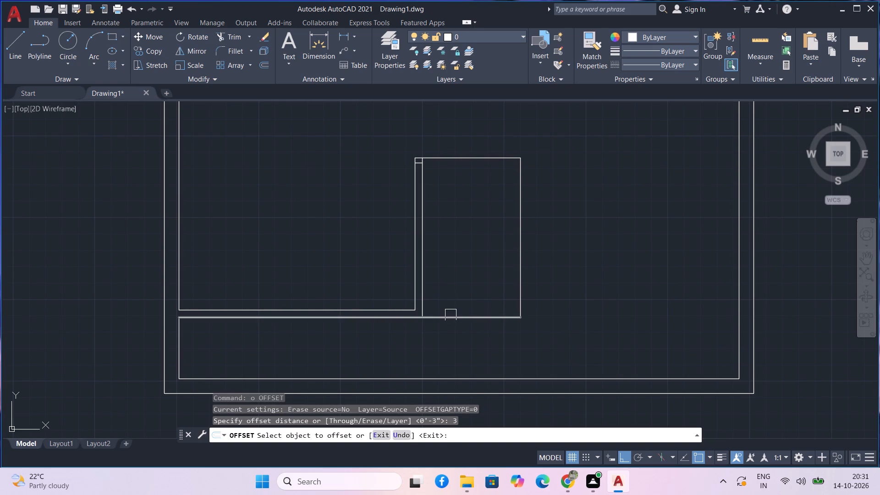
pyautogui.click(451, 315)
pyautogui.click(451, 292)
pyautogui.click(522, 276)
pyautogui.click(508, 281)
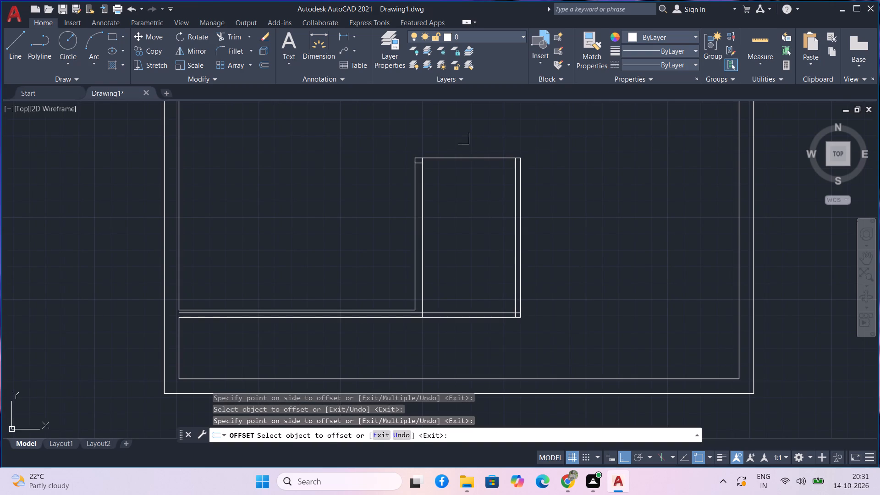
pyautogui.click(471, 160)
pyautogui.click(476, 187)
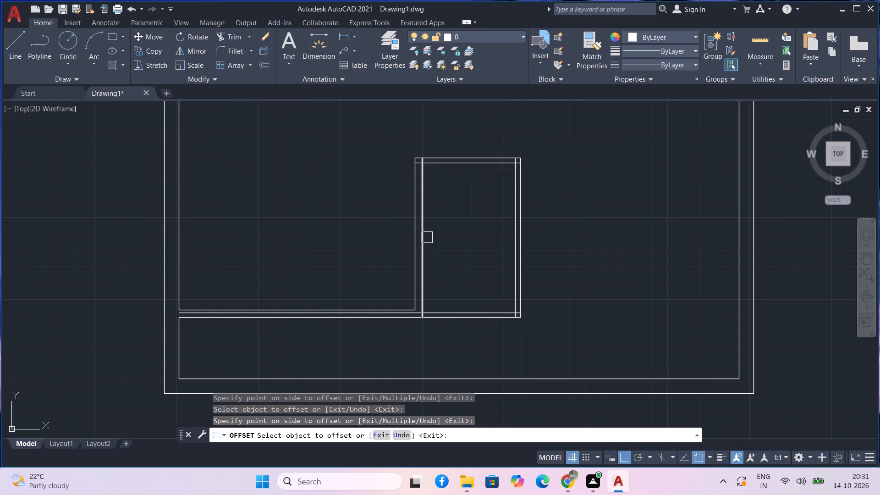
pyautogui.click(427, 237)
pyautogui.click(441, 237)
pyautogui.press('Escape')
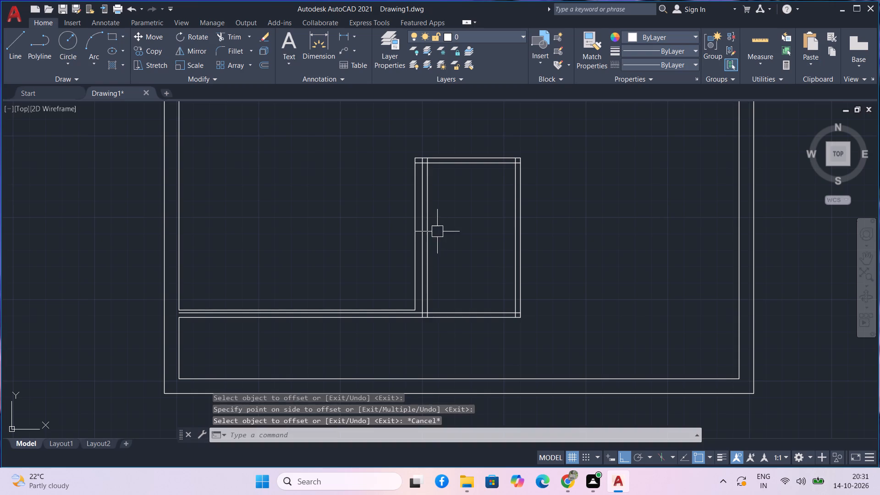
# Trim the enclosure's inner bottom line back to its inner left line at the lower-left corner.
pyautogui.press('t')
pyautogui.write('r')
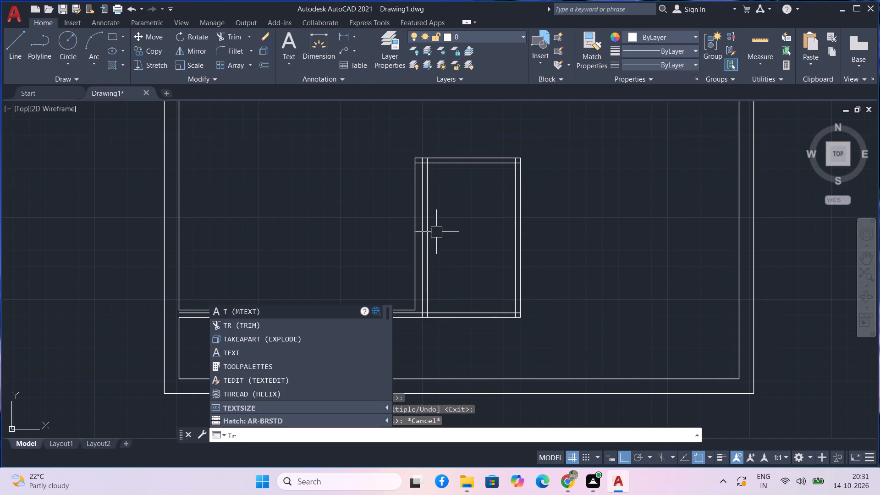
pyautogui.press('space')
pyautogui.scroll(2, 401, 330)
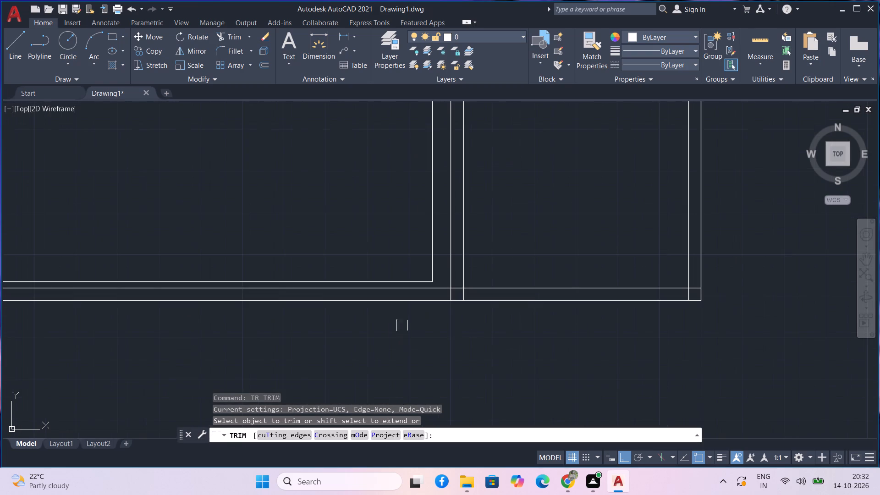
pyautogui.click(424, 290)
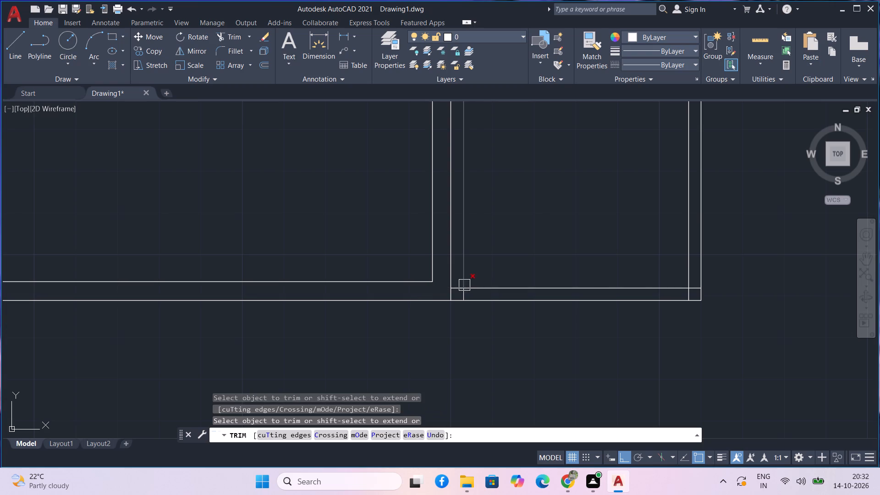
pyautogui.scroll(3, 460, 285)
pyautogui.click(455, 300)
pyautogui.scroll(-4, 455, 263)
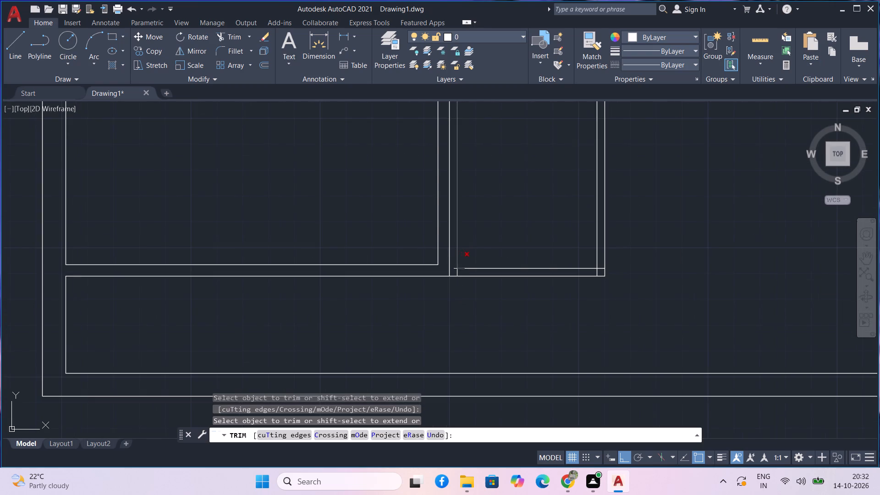
# Trim the overlapping offset lines at the enclosure's upper-left corner, including the inner top piece between the wall and the inner left line.
pyautogui.moveTo(477, 244); pyautogui.dragTo(478, 275, button='middle')
pyautogui.scroll(-1, 477, 273)
pyautogui.moveTo(491, 234); pyautogui.dragTo(495, 281, button='middle')
pyautogui.moveTo(475, 230); pyautogui.dragTo(478, 249, button='middle')
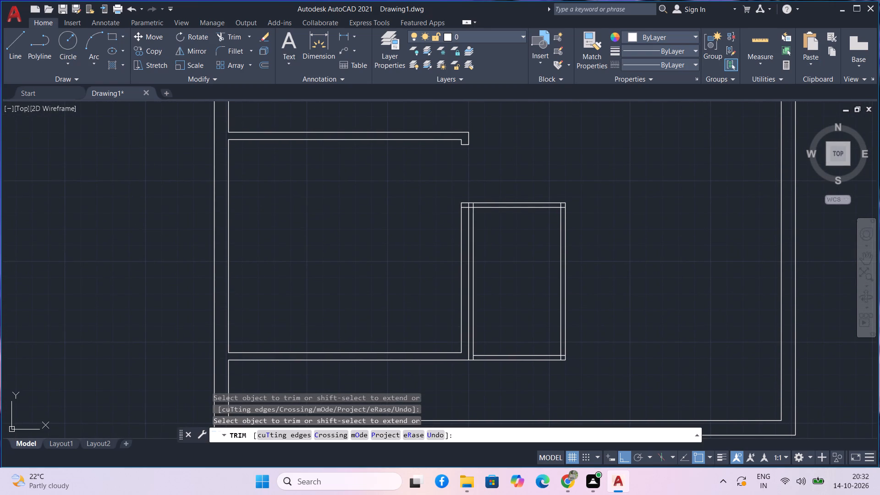
pyautogui.moveTo(499, 232); pyautogui.dragTo(499, 254, button='middle')
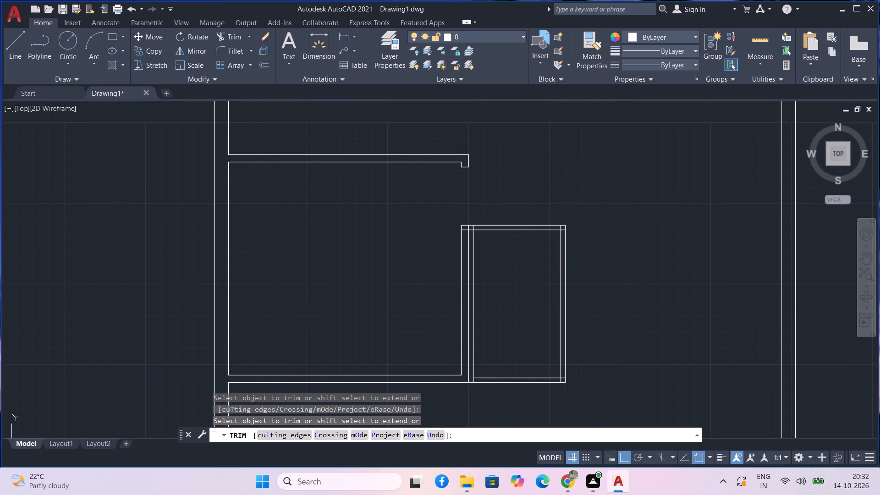
pyautogui.moveTo(499, 254); pyautogui.dragTo(499, 255, button='middle')
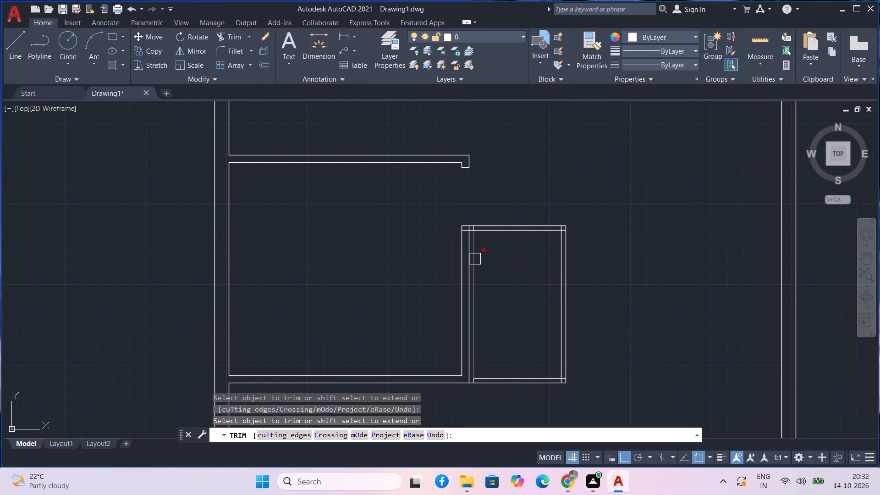
pyautogui.moveTo(493, 245); pyautogui.dragTo(502, 259, button='middle')
pyautogui.scroll(4, 487, 244)
pyautogui.moveTo(478, 243); pyautogui.dragTo(478, 242)
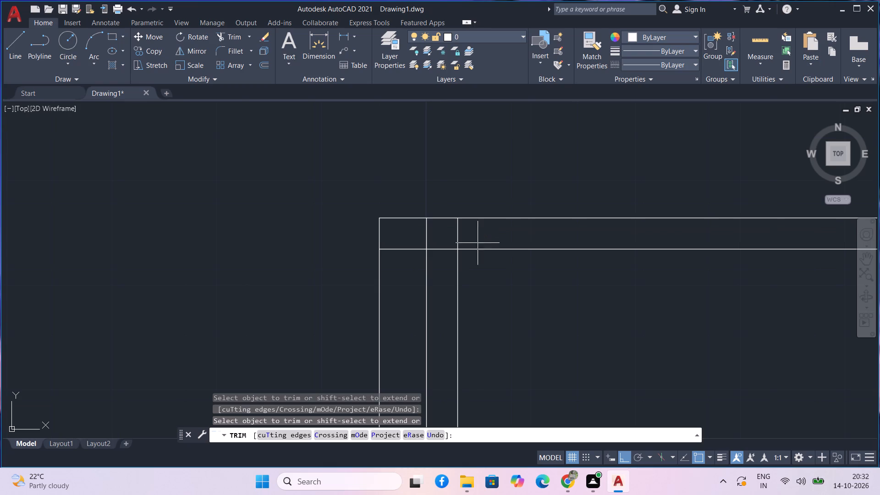
pyautogui.moveTo(478, 242); pyautogui.dragTo(407, 240)
pyautogui.scroll(-1, 412, 239)
pyautogui.scroll(2, 432, 244)
pyautogui.click(432, 244)
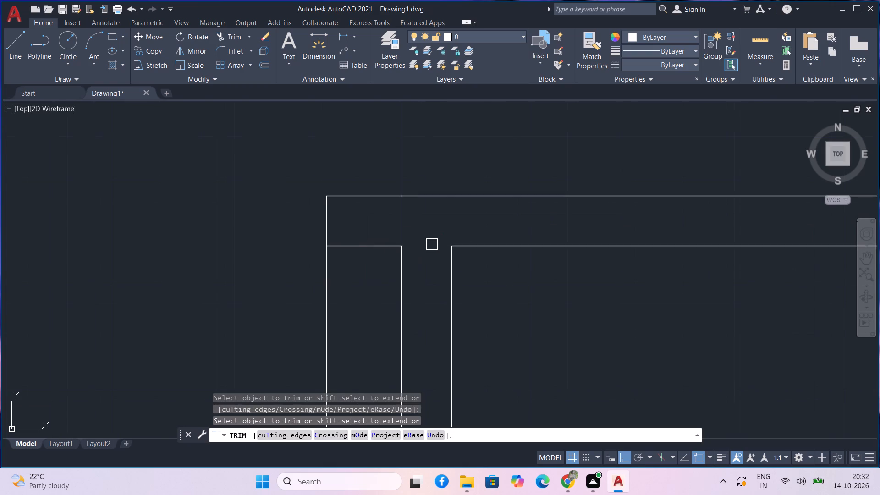
# Trim the crossing inner line ends at the enclosure's upper-right and lower-right corners.
pyautogui.scroll(-5, 432, 244)
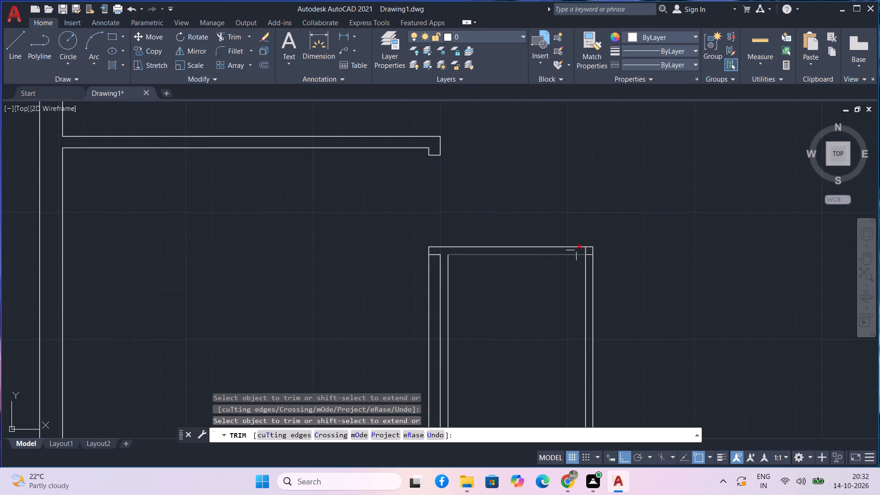
pyautogui.scroll(3, 571, 255)
pyautogui.moveTo(604, 238); pyautogui.dragTo(648, 257)
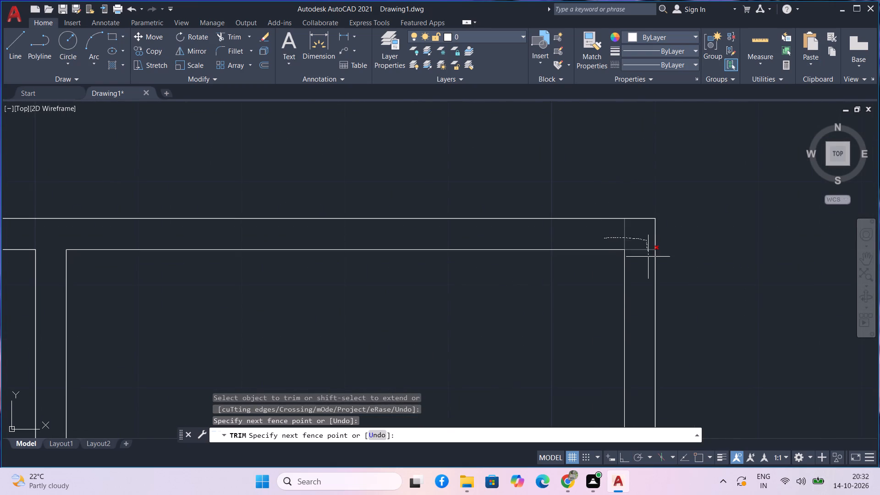
pyautogui.moveTo(648, 257); pyautogui.dragTo(648, 258)
pyautogui.scroll(-3, 629, 264)
pyautogui.moveTo(579, 295); pyautogui.dragTo(561, 171, button='middle')
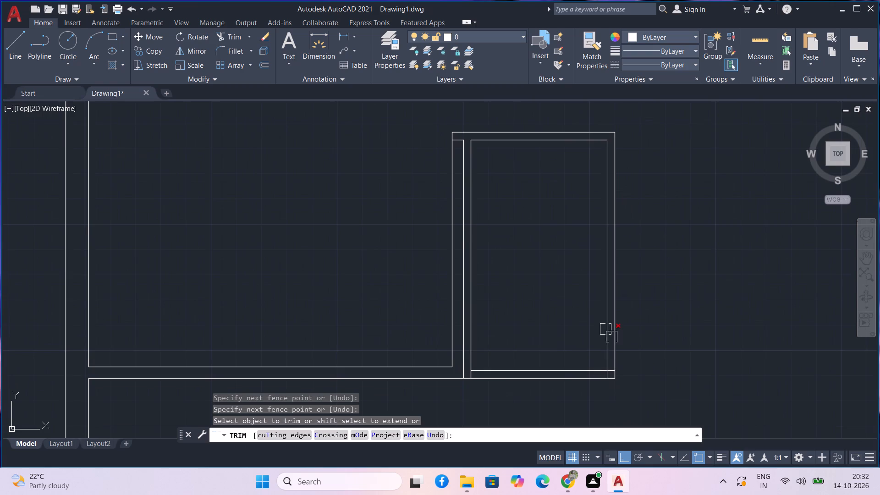
pyautogui.scroll(3, 600, 379)
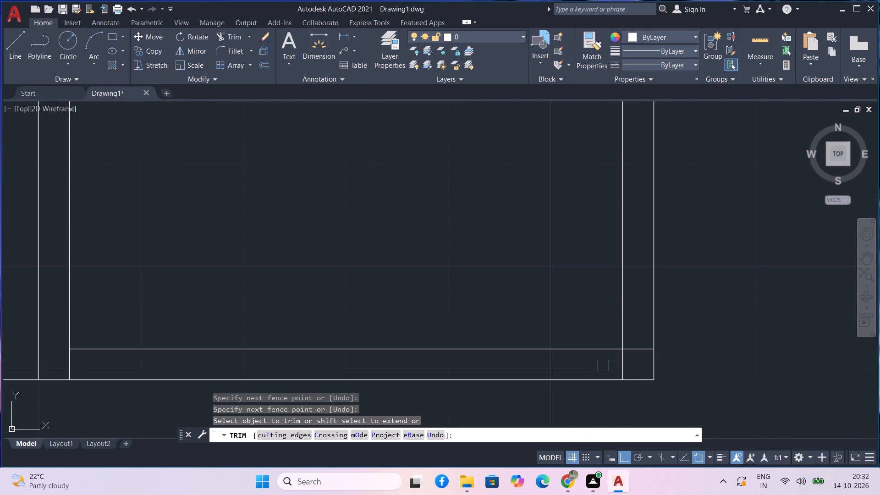
pyautogui.moveTo(604, 366); pyautogui.dragTo(626, 336)
pyautogui.scroll(-1, 605, 357)
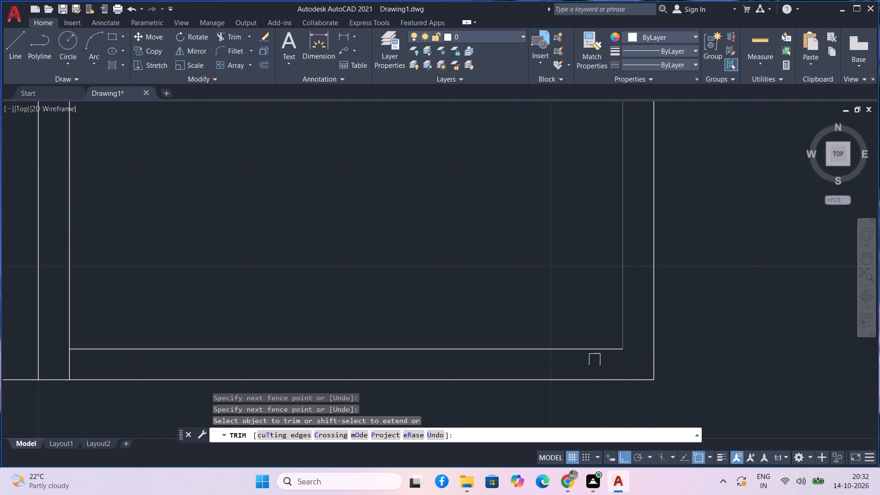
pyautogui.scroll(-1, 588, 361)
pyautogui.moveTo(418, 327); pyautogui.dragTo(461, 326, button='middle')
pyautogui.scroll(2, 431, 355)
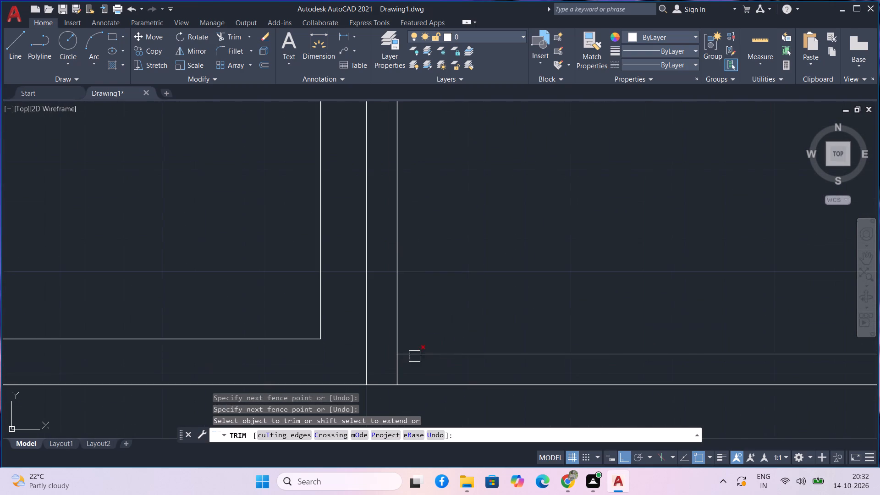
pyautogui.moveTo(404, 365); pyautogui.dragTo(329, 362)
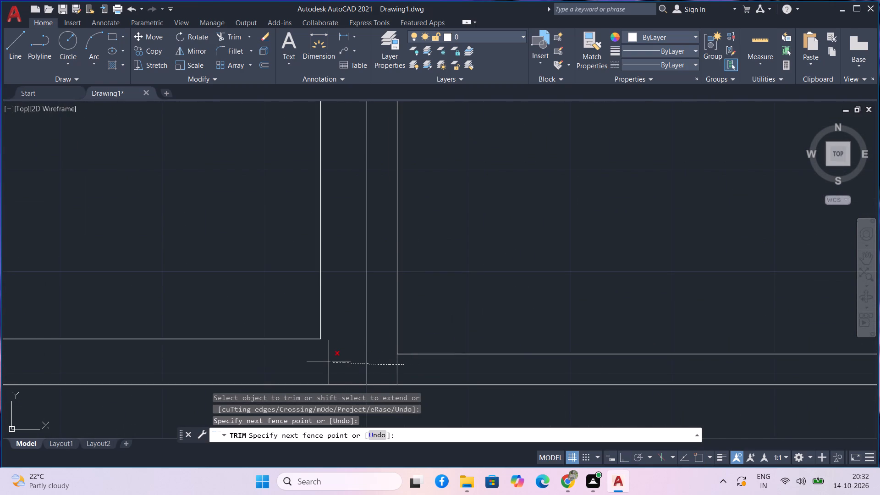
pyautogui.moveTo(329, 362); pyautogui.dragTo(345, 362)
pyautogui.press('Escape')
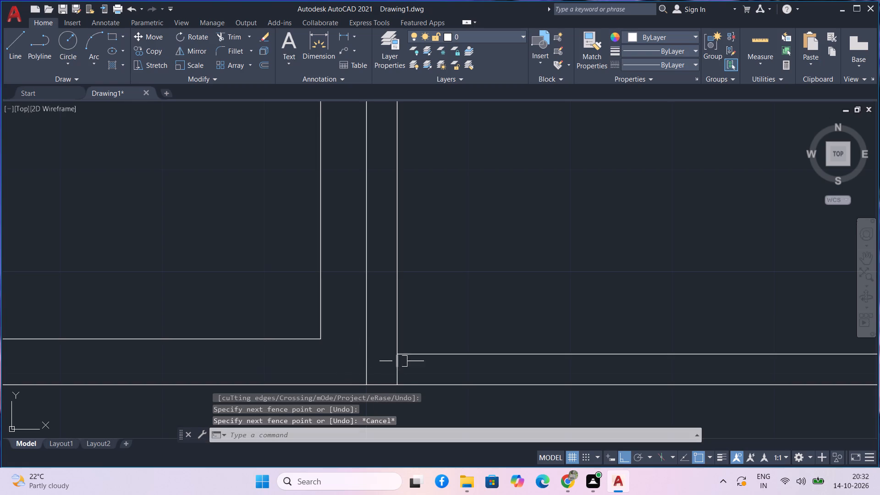
# Trim the enclosure's inner left line where it extends below the inner bottom line.
pyautogui.write('tr')
pyautogui.press('space')
pyautogui.moveTo(416, 368); pyautogui.dragTo(399, 368)
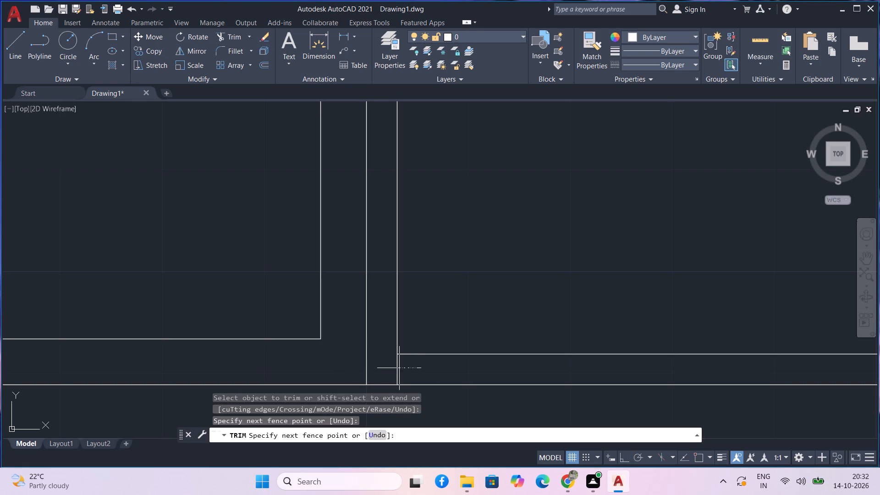
pyautogui.moveTo(399, 368); pyautogui.dragTo(390, 368)
pyautogui.scroll(-3, 396, 368)
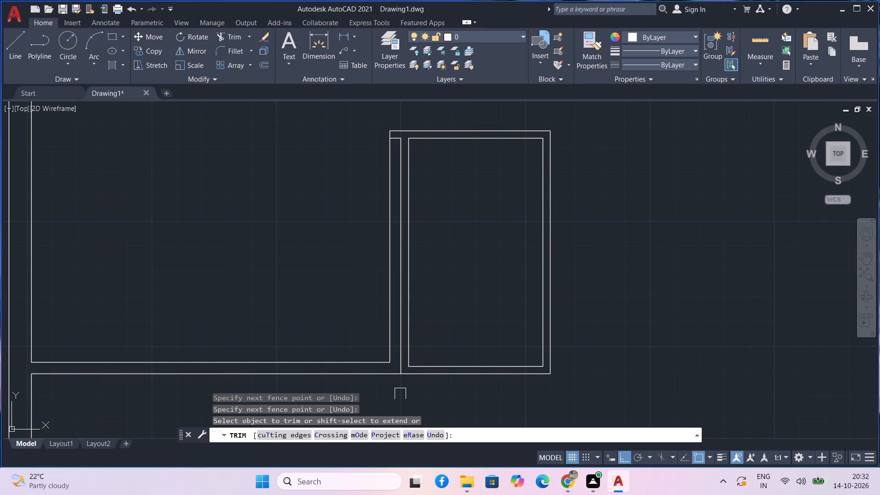
pyautogui.moveTo(400, 394); pyautogui.dragTo(403, 402, button='middle')
pyautogui.moveTo(436, 351); pyautogui.dragTo(444, 376, button='middle')
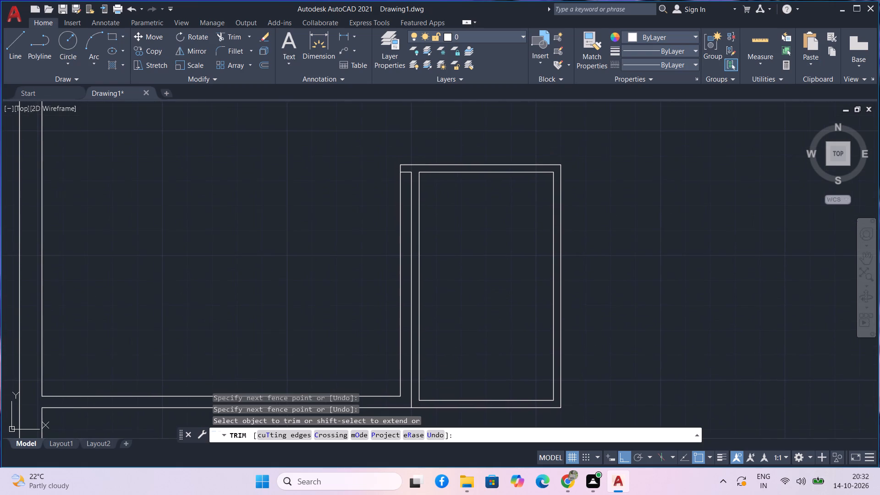
pyautogui.moveTo(446, 286); pyautogui.dragTo(451, 305, button='middle')
pyautogui.moveTo(443, 288); pyautogui.dragTo(448, 289, button='middle')
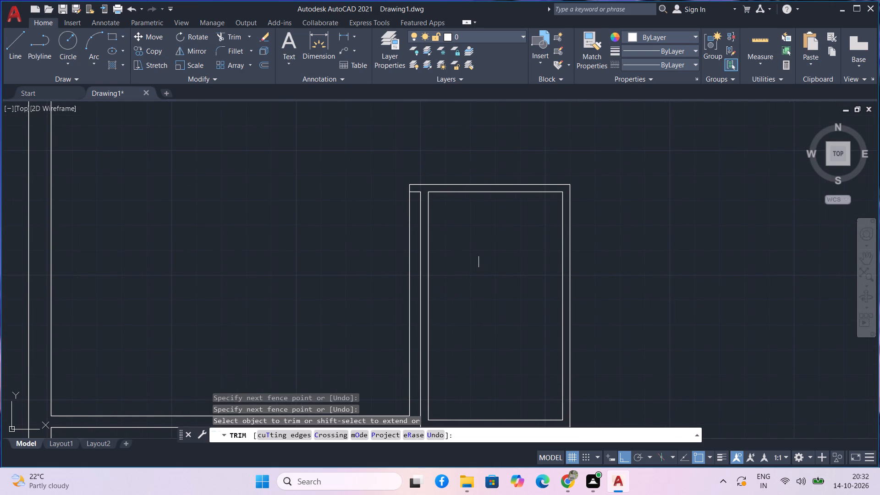
pyautogui.press('Escape')
# Offset the short line at the top of the wall between the lower-left room and the enclosure 1' downward.
pyautogui.write('o')
pyautogui.press('space')
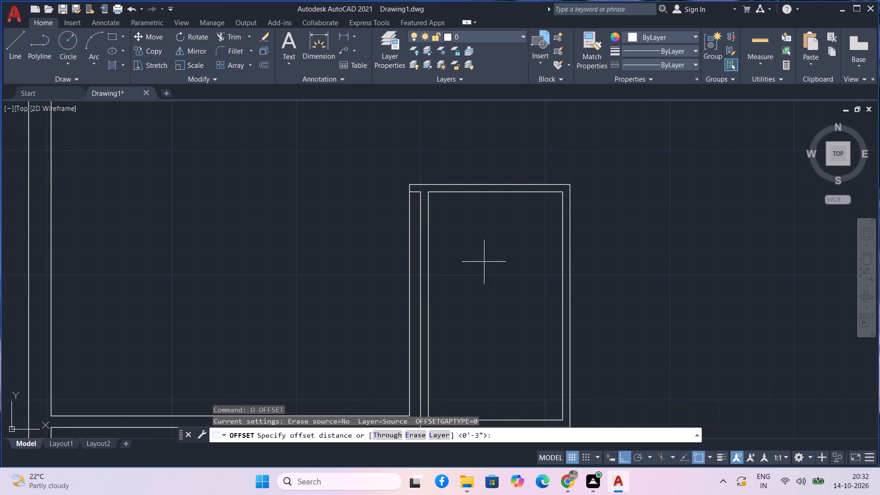
pyautogui.write("1'")
pyautogui.press('Return')
pyautogui.scroll(2, 430, 183)
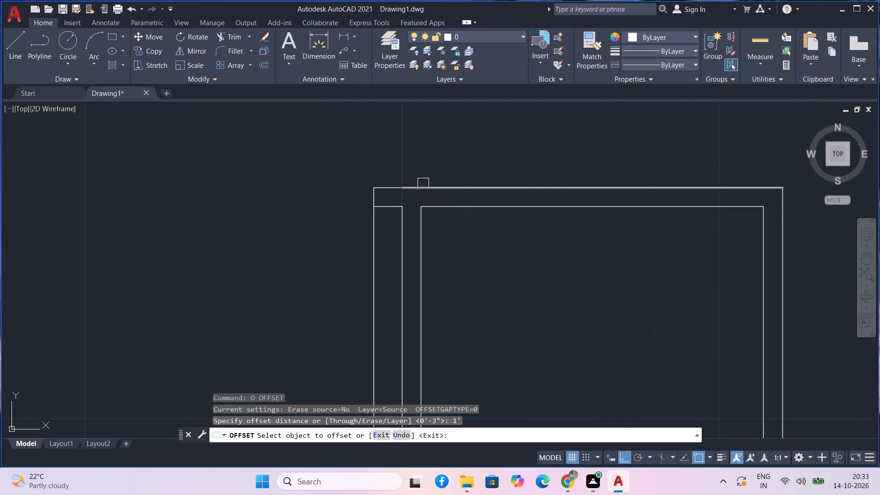
pyautogui.click(392, 207)
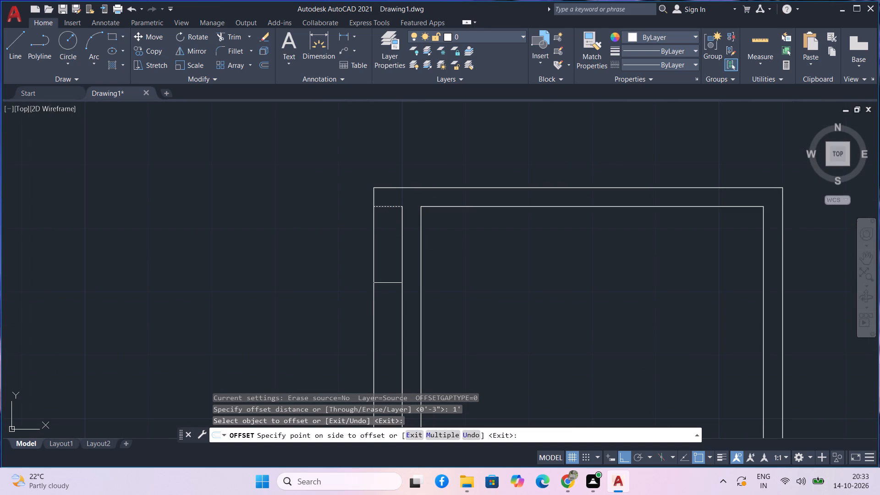
pyautogui.click(383, 312)
pyautogui.scroll(-1, 391, 301)
pyautogui.moveTo(390, 300); pyautogui.dragTo(389, 175, button='middle')
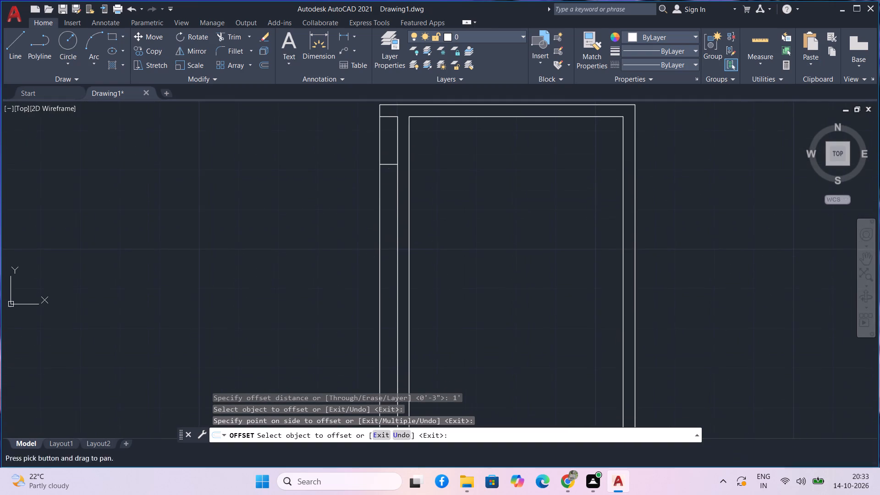
pyautogui.scroll(-1, 390, 197)
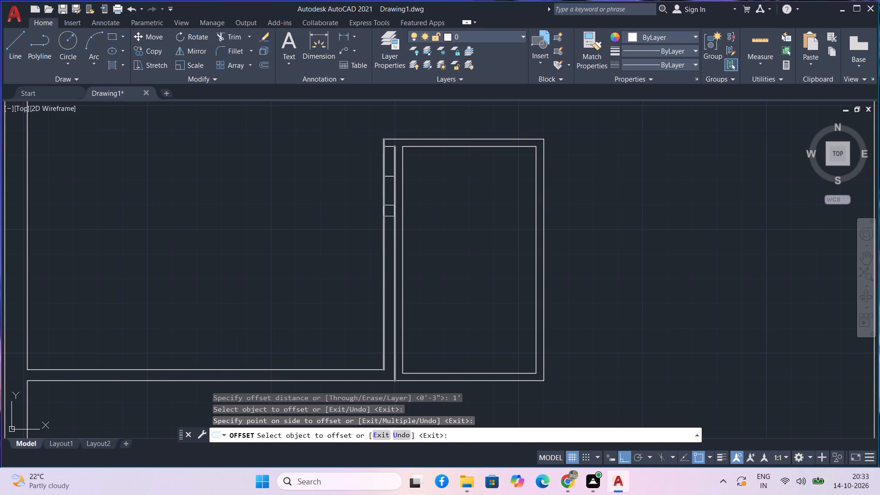
pyautogui.press('Escape')
# Offset the new short line across the shared wall 3' downward to mark the other side of the door opening.
pyautogui.write('o')
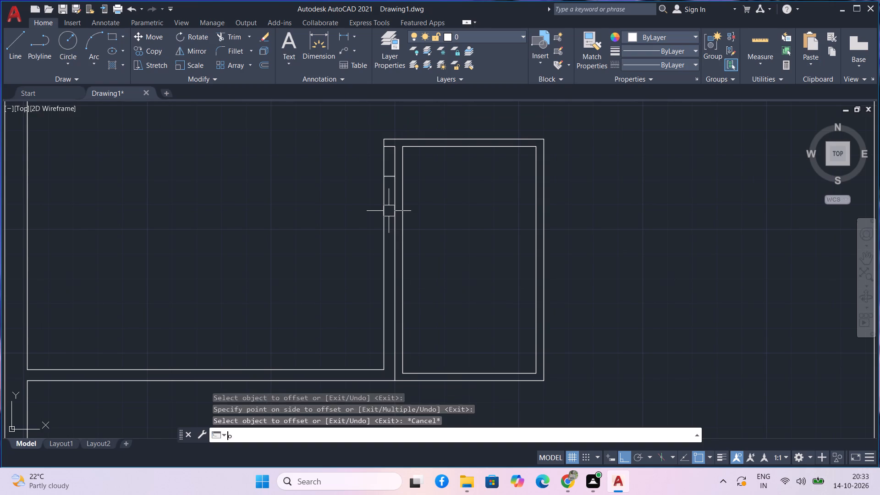
pyautogui.press('space')
pyautogui.press('3')
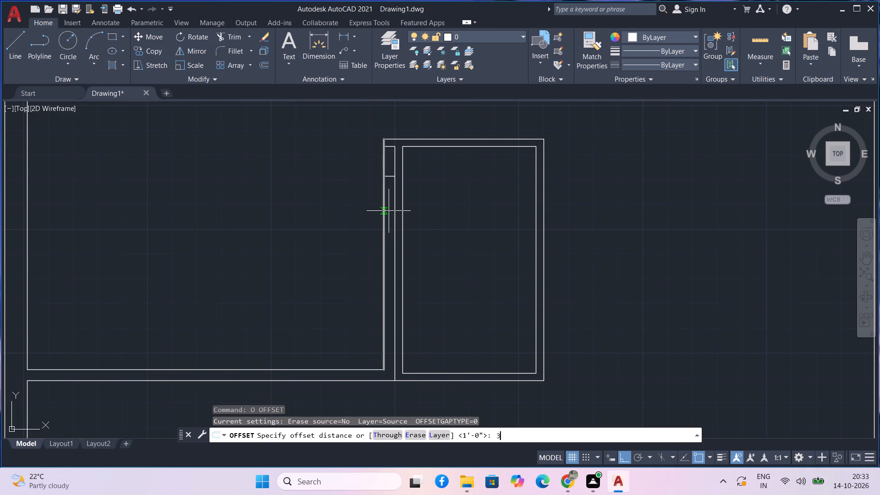
pyautogui.press("'")
pyautogui.press('Return')
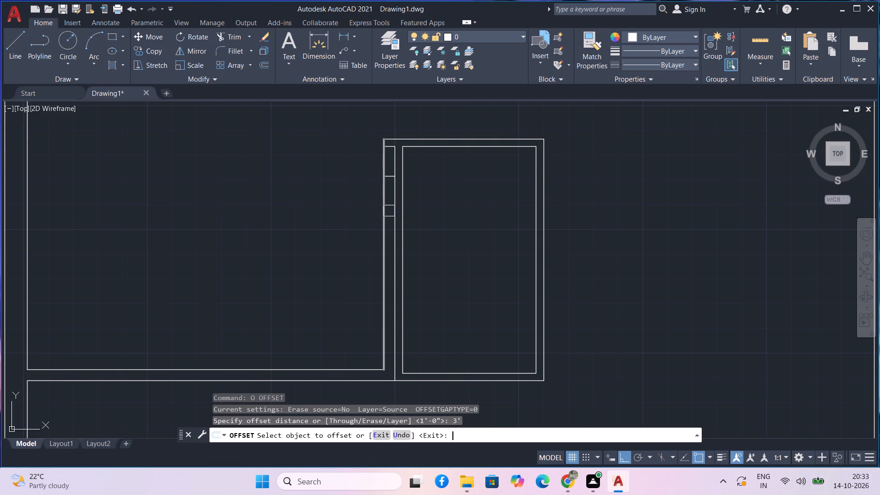
pyautogui.scroll(1, 388, 187)
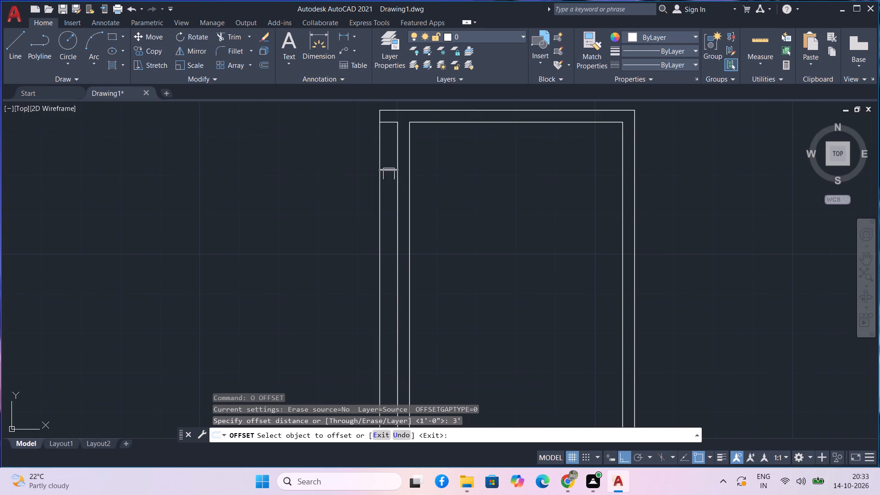
pyautogui.click(389, 173)
pyautogui.click(385, 275)
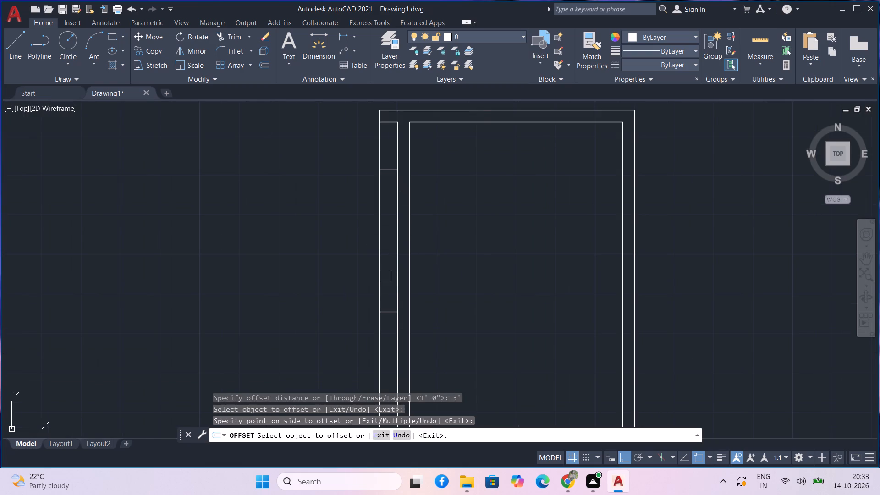
pyautogui.press('Escape')
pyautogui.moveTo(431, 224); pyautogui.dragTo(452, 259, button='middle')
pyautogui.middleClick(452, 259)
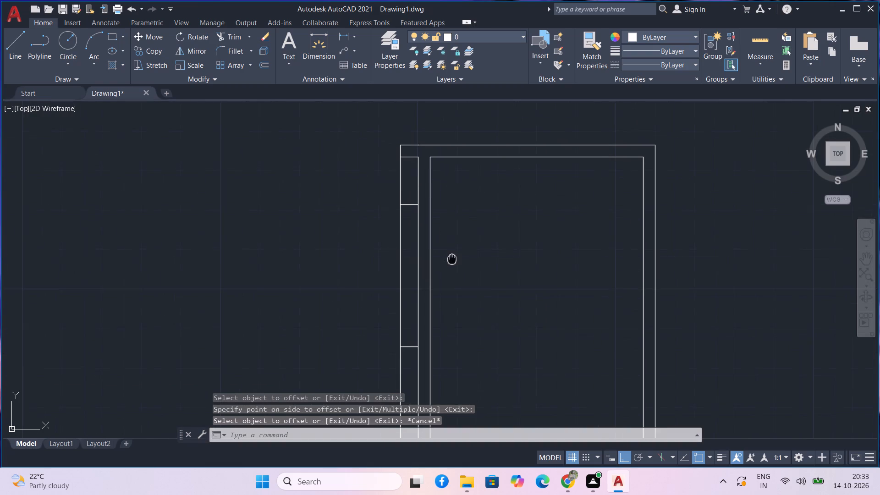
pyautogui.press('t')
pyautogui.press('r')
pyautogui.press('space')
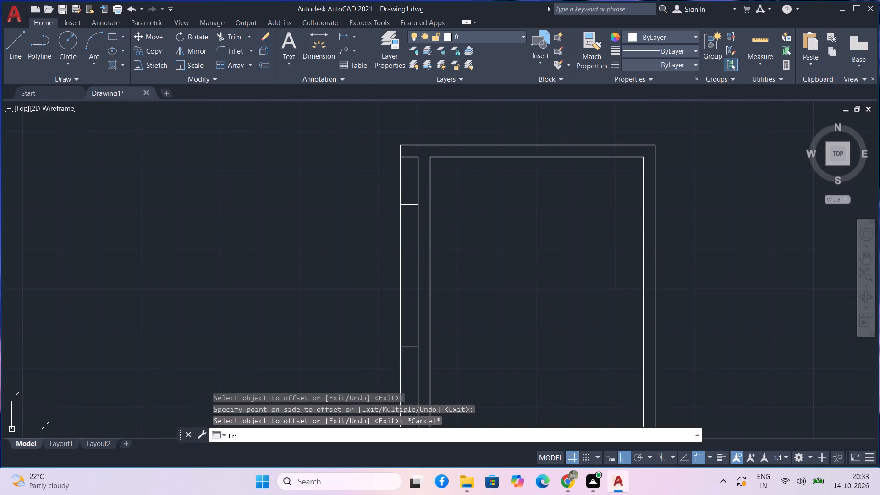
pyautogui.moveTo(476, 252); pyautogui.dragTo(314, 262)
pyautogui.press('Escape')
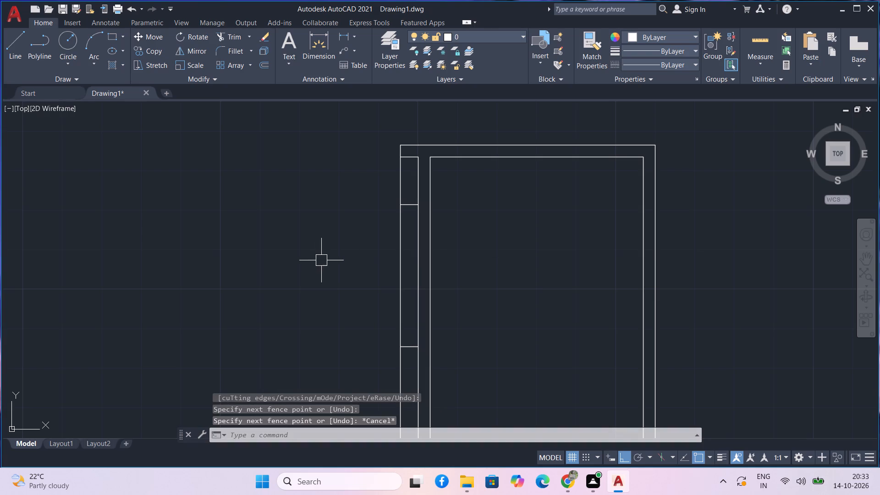
# Trim both lines of the room's right wall between the two short lines to open the 3' doorway.
pyautogui.write('tr')
pyautogui.press('space')
pyautogui.moveTo(374, 269); pyautogui.dragTo(412, 279)
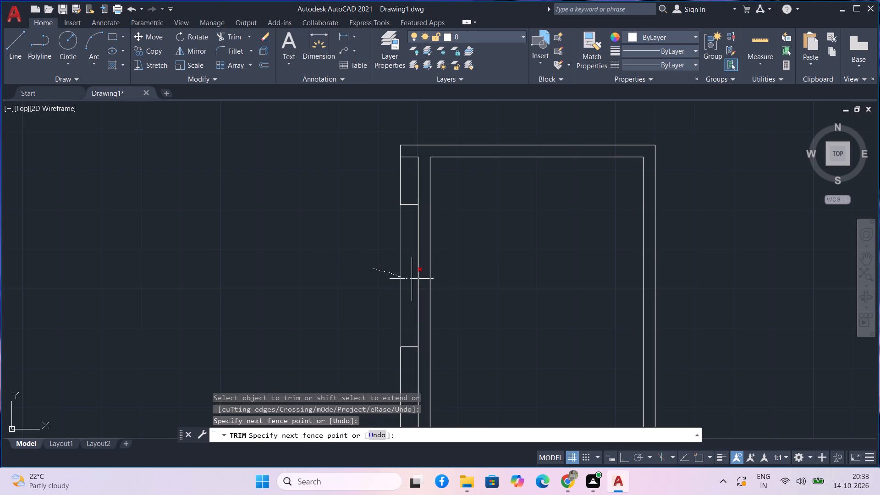
pyautogui.moveTo(412, 279); pyautogui.dragTo(420, 275)
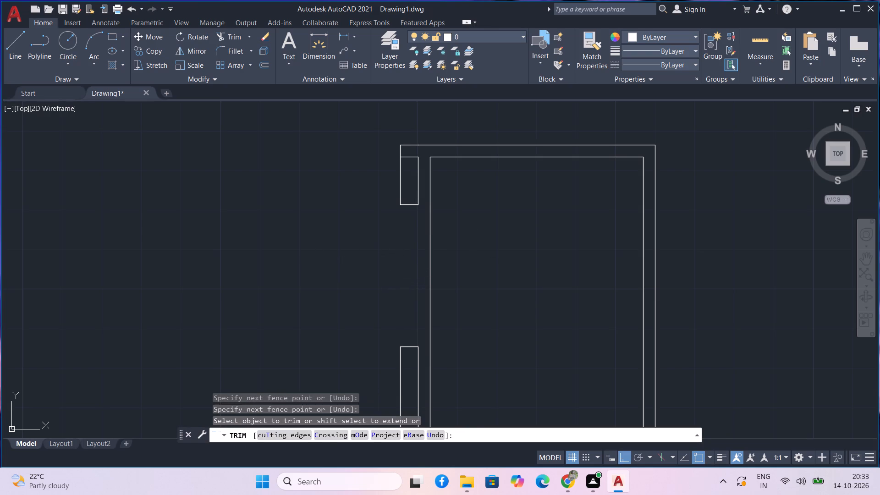
pyautogui.press('Escape')
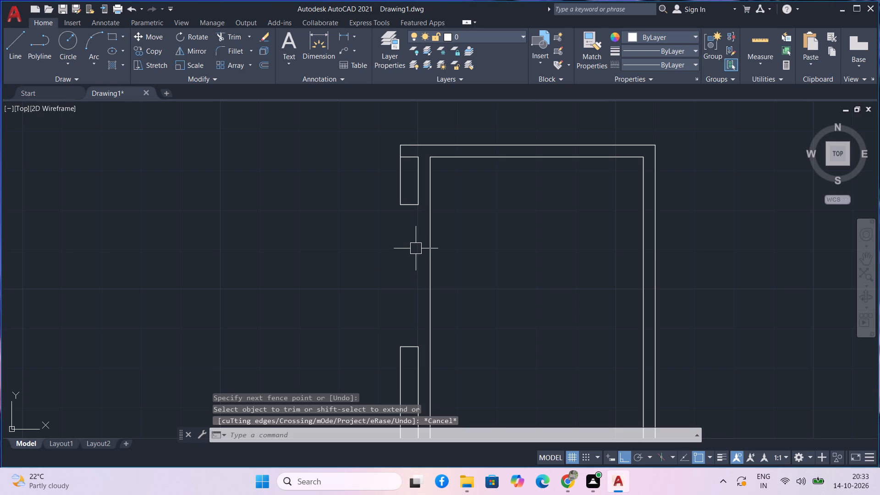
# Extend the doorway's upper jamb line to the enclosure's inner left line.
pyautogui.write('tr')
pyautogui.press('space')
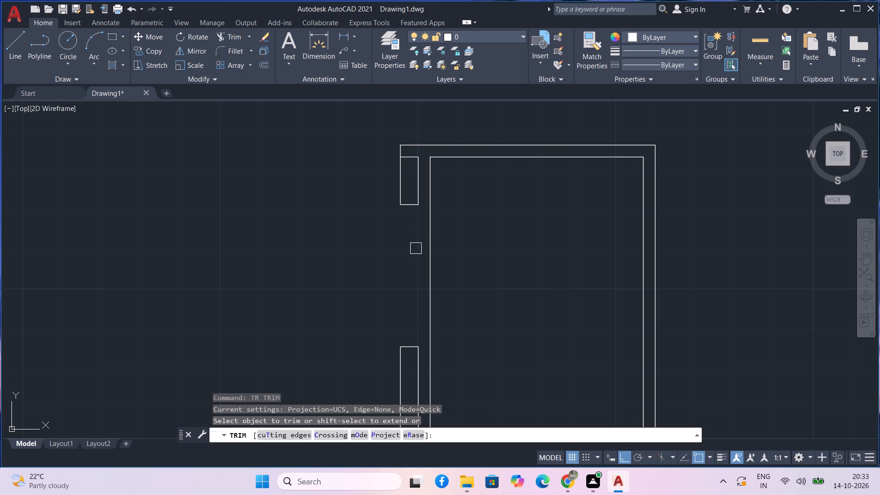
pyautogui.keyDown('shift'); pyautogui.click(411, 206); pyautogui.keyUp('shift')
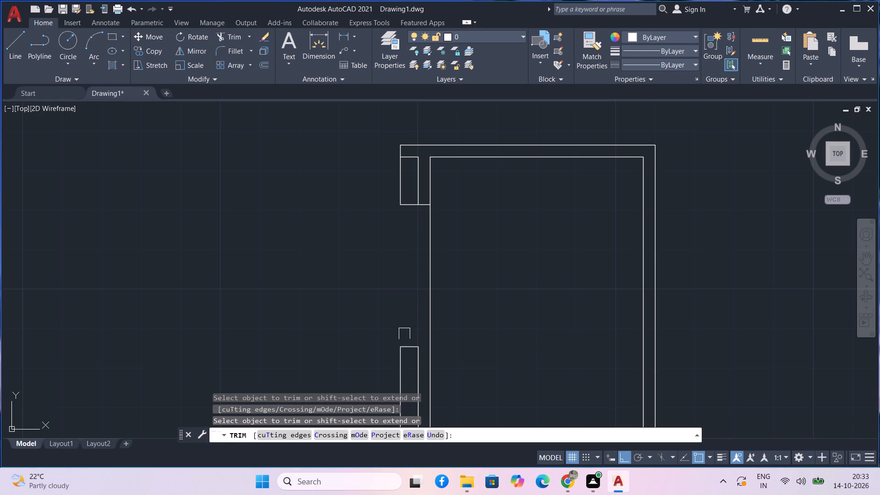
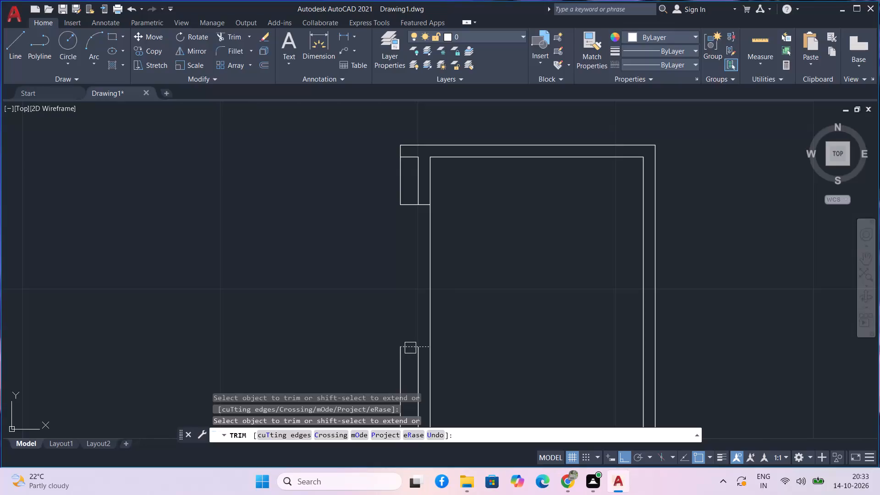
# Extend the doorway's lower jamb line to the enclosure's inner left line and trim that line between the two jambs.
pyautogui.keyDown('shift'); pyautogui.click(410, 348); pyautogui.keyUp('shift')
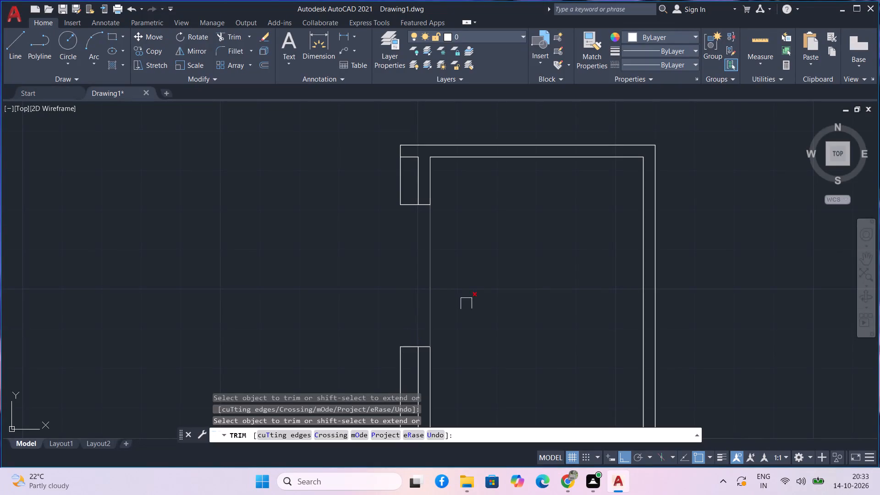
pyautogui.moveTo(497, 305); pyautogui.dragTo(403, 304)
# Trim away the leftover lines inside the wall pieces above and below the enclosure's doorway.
pyautogui.scroll(-1, 409, 301)
pyautogui.moveTo(416, 300); pyautogui.dragTo(417, 268, button='middle')
pyautogui.scroll(1, 413, 198)
pyautogui.click(412, 196)
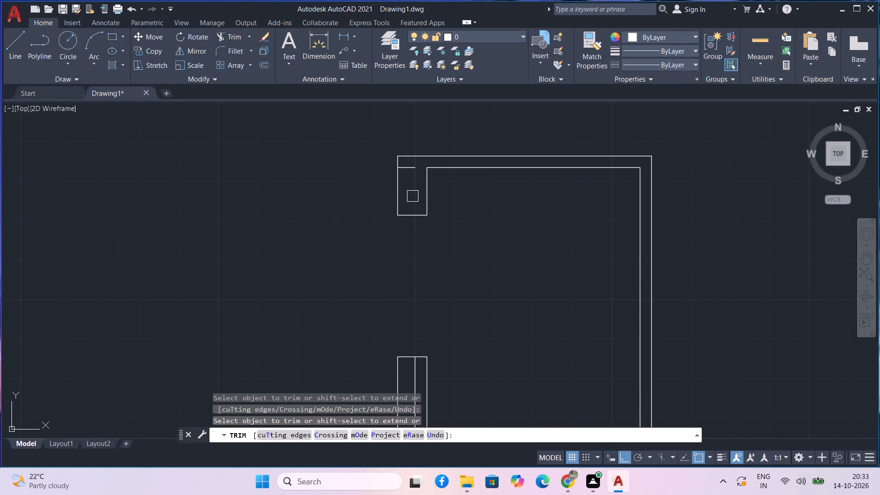
pyautogui.click(414, 172)
pyautogui.scroll(-1, 427, 217)
pyautogui.moveTo(428, 290); pyautogui.dragTo(423, 197, button='middle')
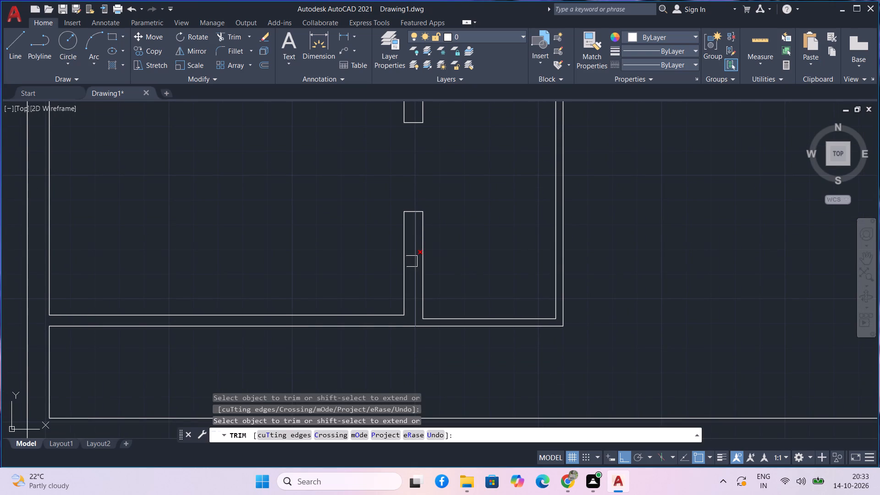
pyautogui.click(412, 261)
pyautogui.moveTo(453, 210); pyautogui.dragTo(458, 224, button='middle')
pyautogui.moveTo(457, 226); pyautogui.dragTo(459, 244, button='middle')
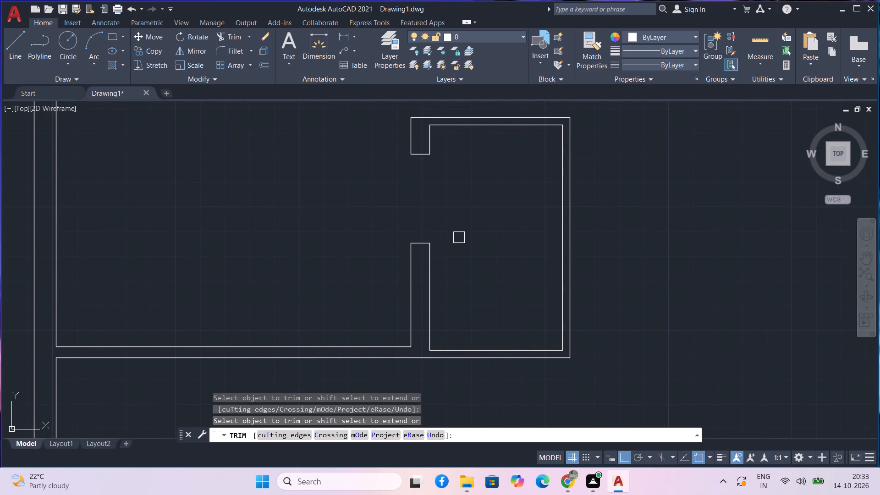
pyautogui.moveTo(459, 235); pyautogui.dragTo(462, 256, button='middle')
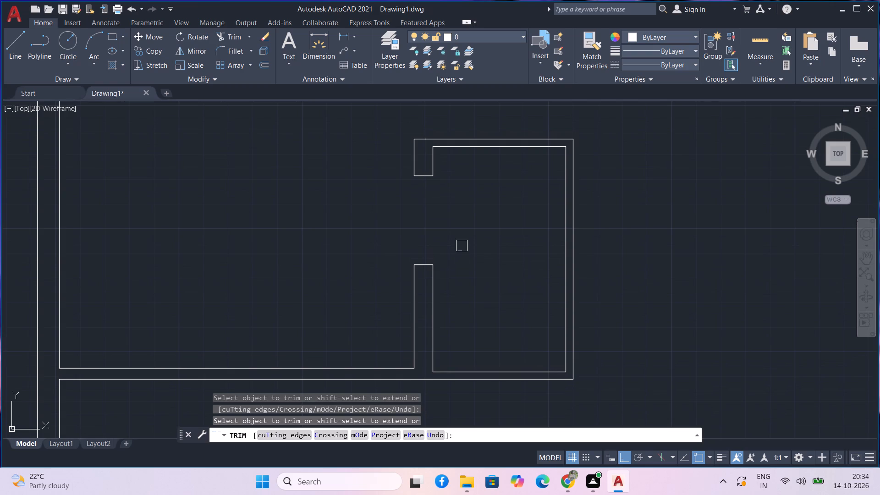
pyautogui.moveTo(462, 246); pyautogui.dragTo(465, 259, button='middle')
pyautogui.moveTo(468, 235); pyautogui.dragTo(468, 253, button='middle')
pyautogui.scroll(-1, 468, 252)
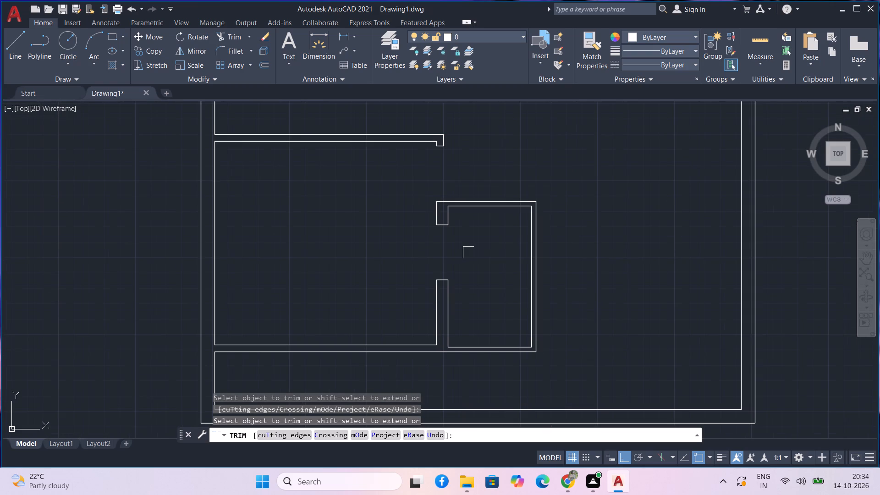
pyautogui.moveTo(468, 252); pyautogui.dragTo(470, 271, button='middle')
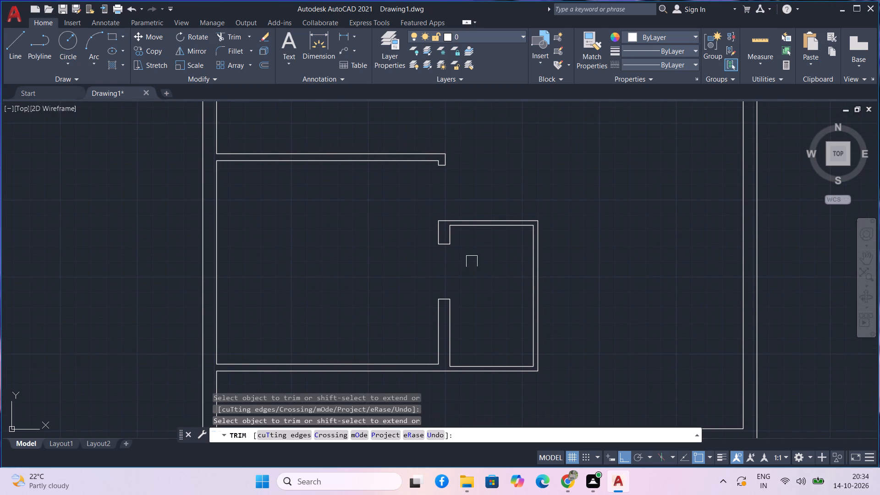
pyautogui.press('Escape')
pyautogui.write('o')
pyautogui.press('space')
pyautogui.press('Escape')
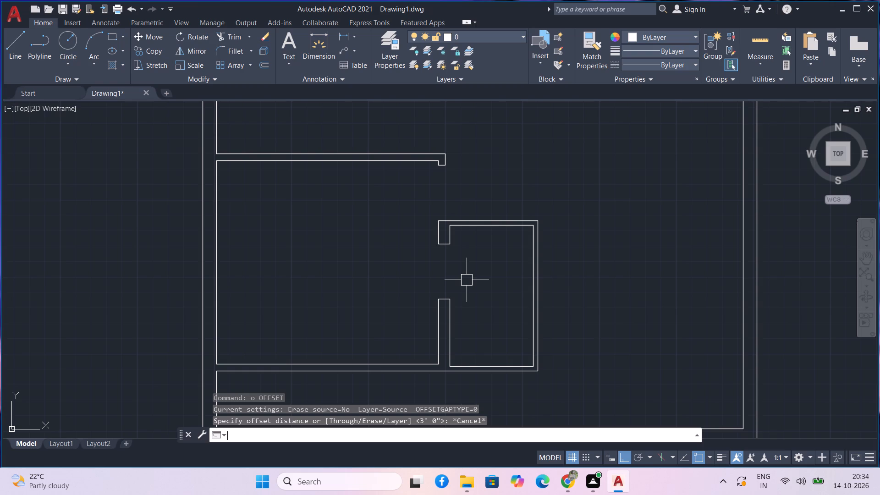
# Offset both jamb lines of the enclosure's doorway 3" into the wall, the lower one downward and the upper one upward.
pyautogui.write('o')
pyautogui.press('space')
pyautogui.press('3')
pyautogui.press('Return')
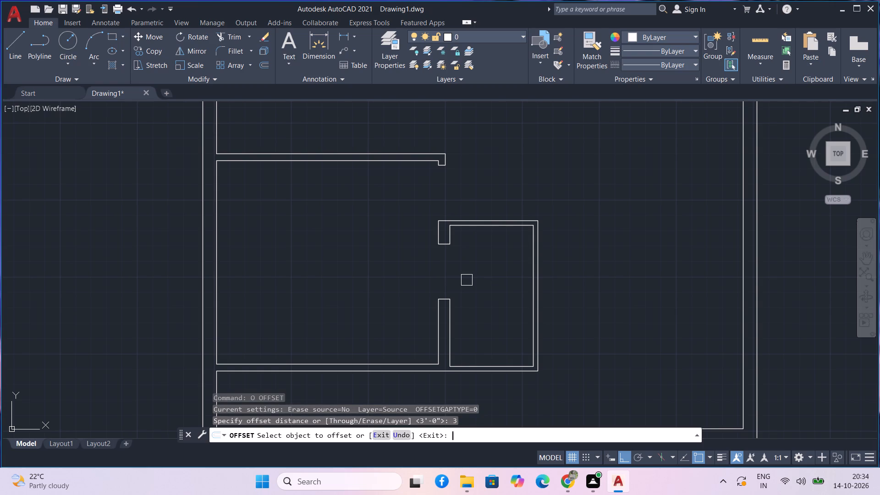
pyautogui.scroll(1, 429, 277)
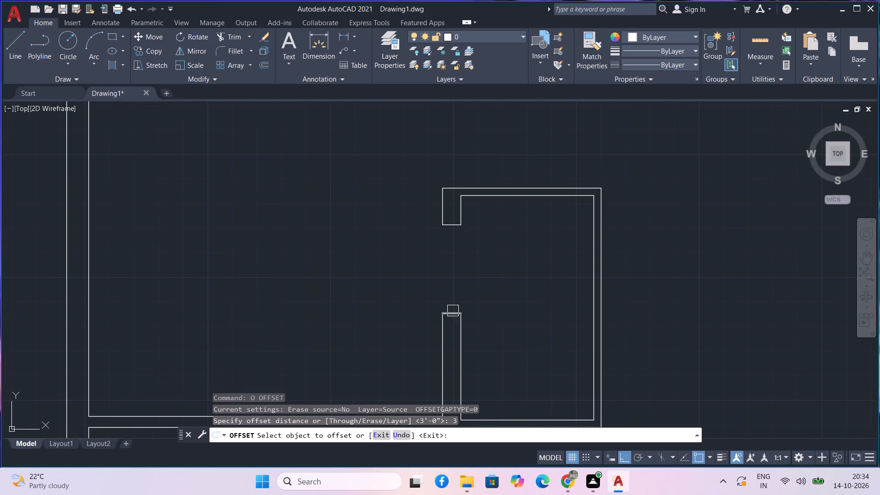
pyautogui.moveTo(452, 288); pyautogui.dragTo(444, 210, button='middle')
pyautogui.scroll(2, 444, 240)
pyautogui.moveTo(443, 228); pyautogui.dragTo(443, 244)
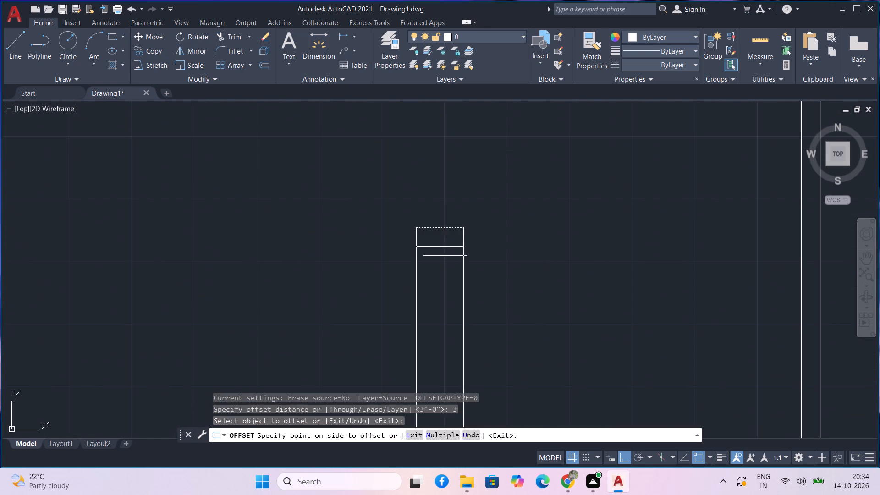
pyautogui.click(449, 275)
pyautogui.scroll(-2, 449, 275)
pyautogui.moveTo(459, 204); pyautogui.dragTo(463, 262, button='middle')
pyautogui.scroll(2, 456, 225)
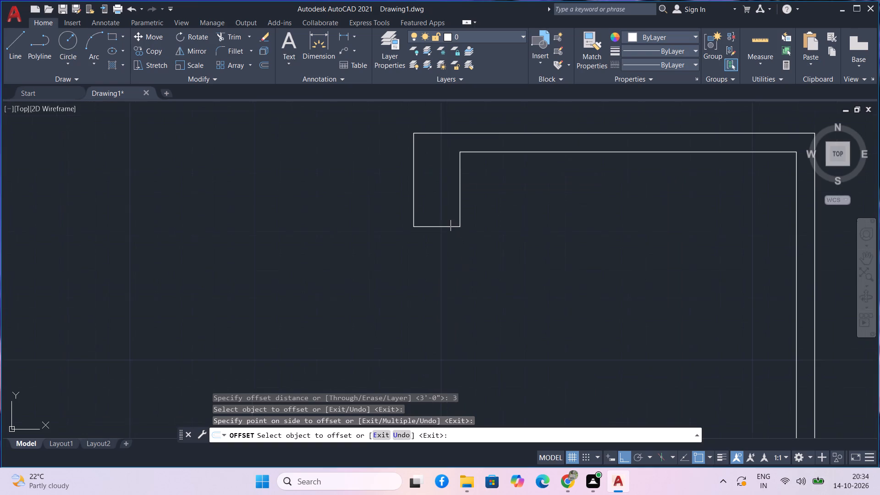
pyautogui.click(443, 230)
pyautogui.click(437, 210)
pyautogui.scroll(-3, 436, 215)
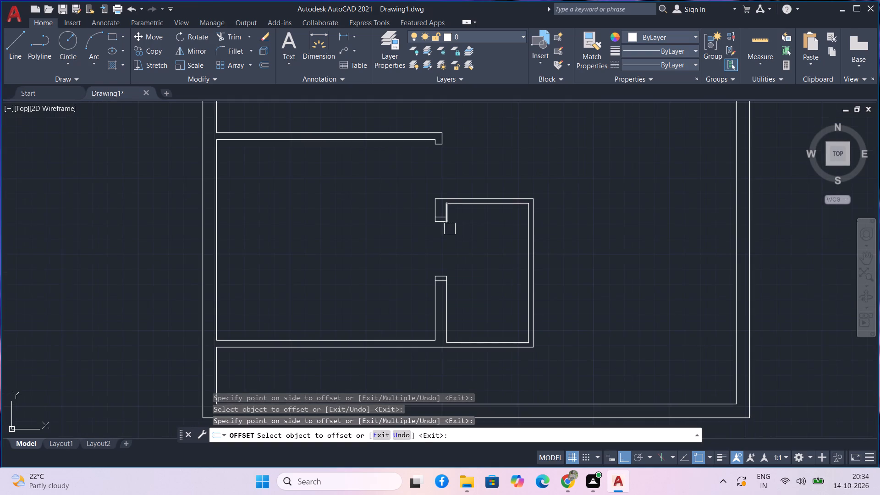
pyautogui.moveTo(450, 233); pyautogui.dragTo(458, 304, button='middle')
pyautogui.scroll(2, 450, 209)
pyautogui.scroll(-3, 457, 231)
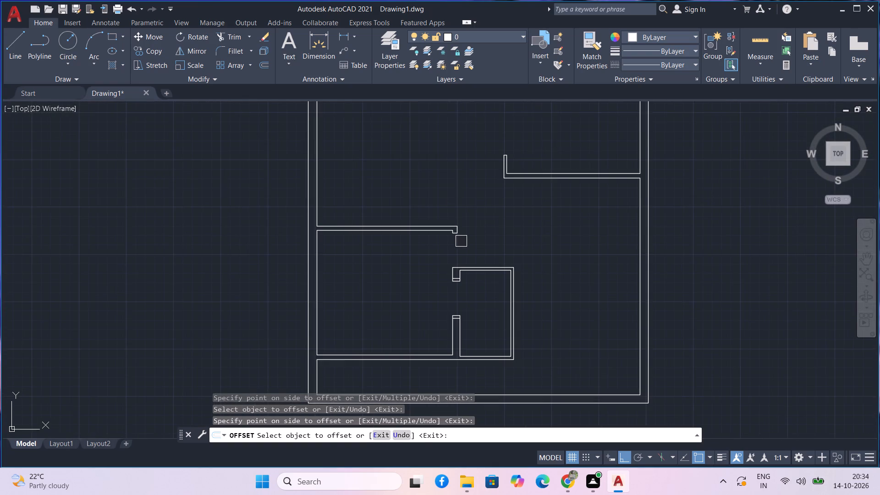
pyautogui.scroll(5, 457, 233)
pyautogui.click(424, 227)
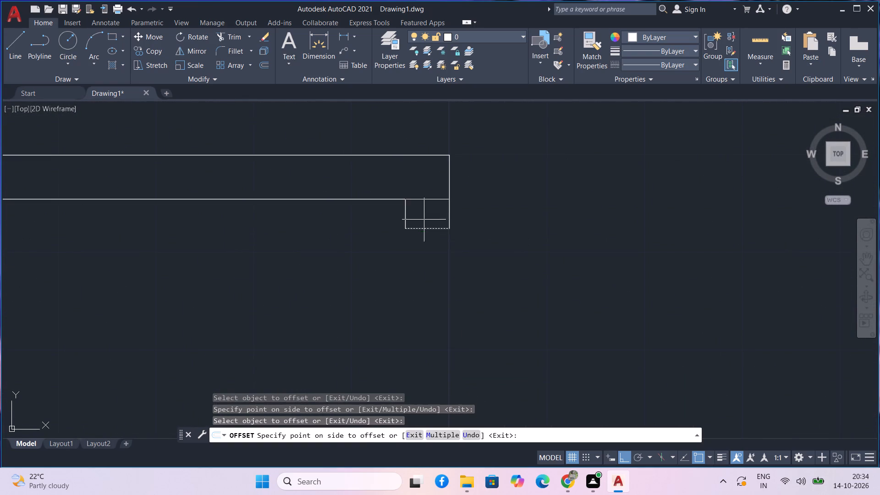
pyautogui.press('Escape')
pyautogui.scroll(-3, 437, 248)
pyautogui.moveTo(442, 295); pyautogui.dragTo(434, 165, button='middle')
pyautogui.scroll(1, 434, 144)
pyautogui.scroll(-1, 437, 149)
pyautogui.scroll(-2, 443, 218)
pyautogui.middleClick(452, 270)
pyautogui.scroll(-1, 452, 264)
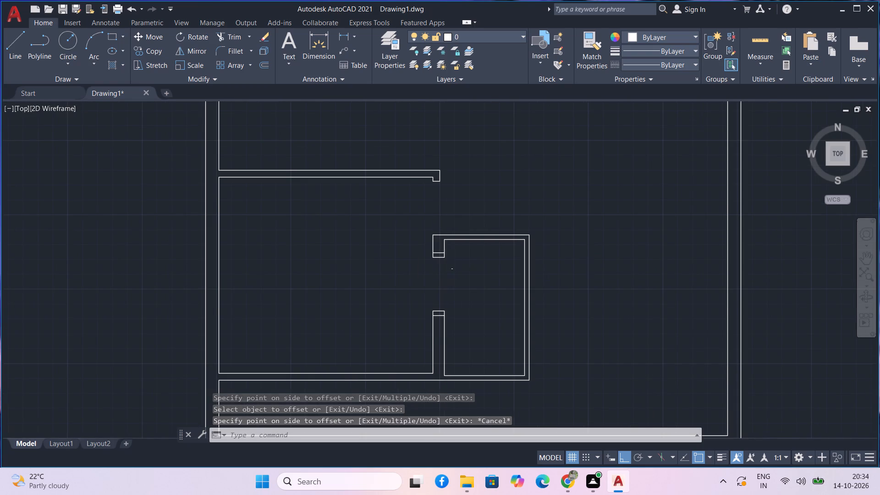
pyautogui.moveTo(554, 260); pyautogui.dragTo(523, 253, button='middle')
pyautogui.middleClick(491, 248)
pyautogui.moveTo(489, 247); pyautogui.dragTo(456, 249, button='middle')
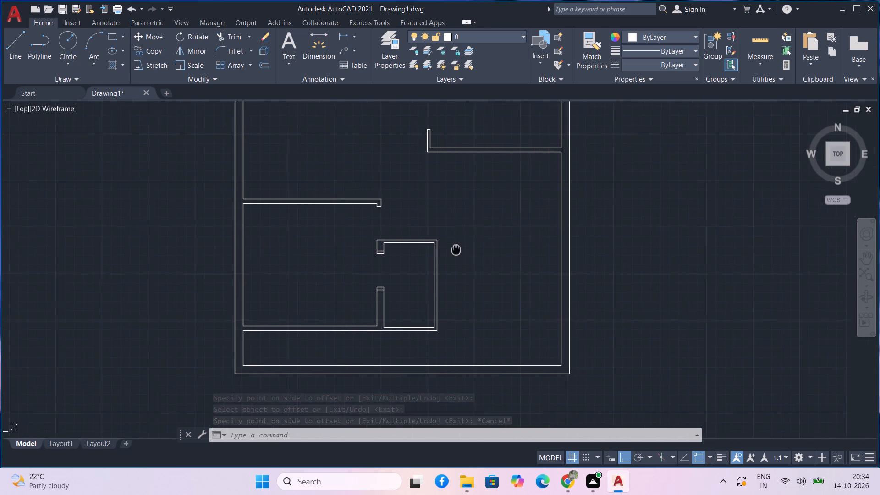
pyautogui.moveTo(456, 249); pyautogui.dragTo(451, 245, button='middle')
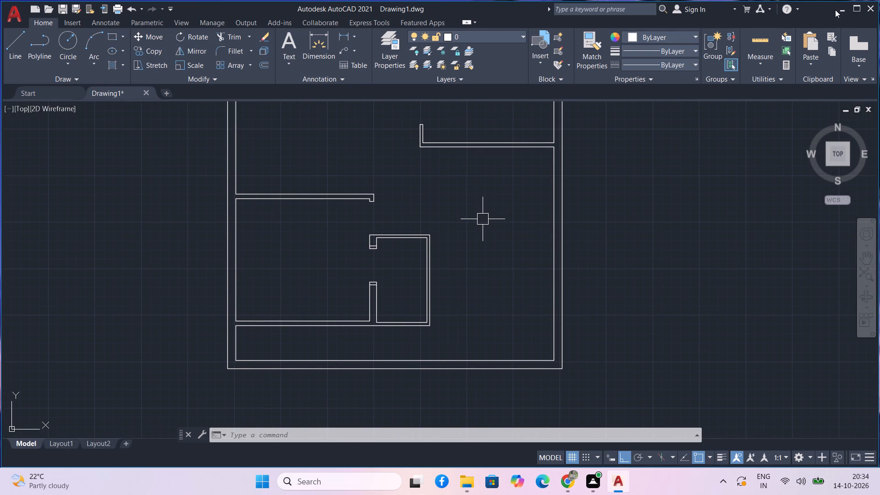
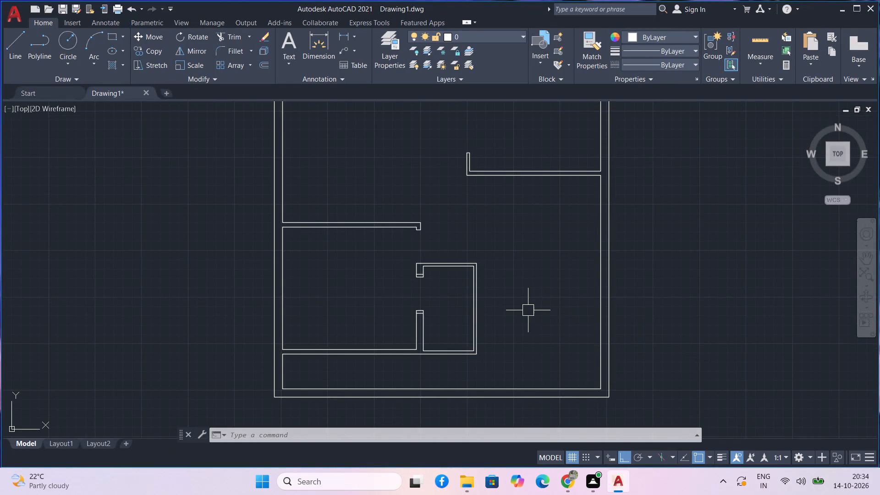
# Offset the inner face line of the outer right wall 4' inward within the middle right-hand room.
pyautogui.moveTo(518, 303); pyautogui.dragTo(629, 325, button='middle')
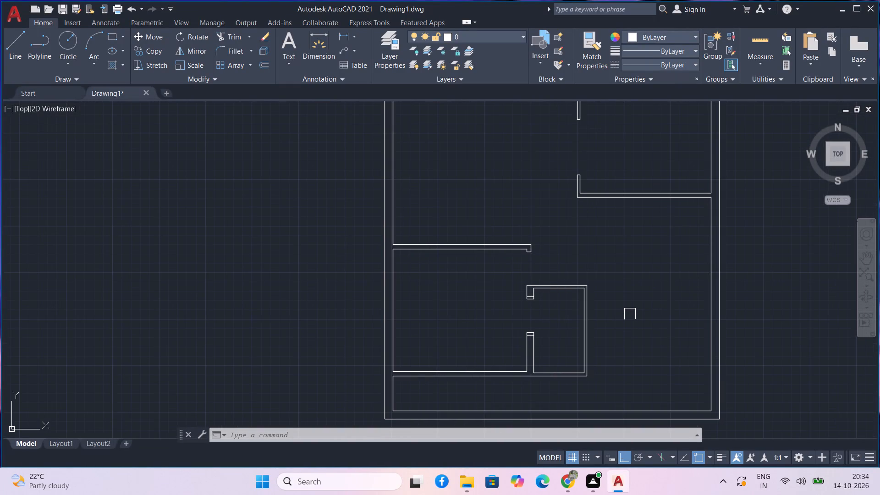
pyautogui.moveTo(631, 312); pyautogui.dragTo(638, 339, button='middle')
pyautogui.moveTo(638, 308); pyautogui.dragTo(643, 395, button='middle')
pyautogui.moveTo(638, 340); pyautogui.dragTo(649, 395, button='middle')
pyautogui.moveTo(649, 347); pyautogui.dragTo(649, 364, button='middle')
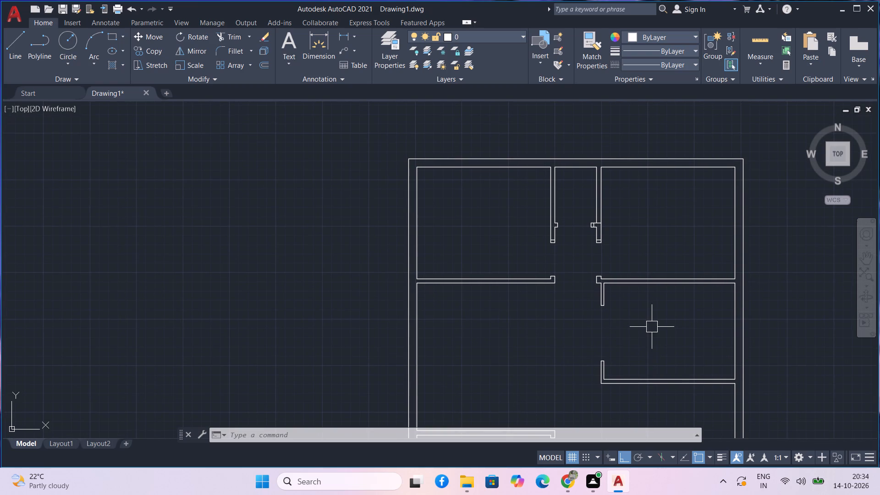
pyautogui.moveTo(647, 327); pyautogui.dragTo(638, 326, button='middle')
pyautogui.middleClick(638, 326)
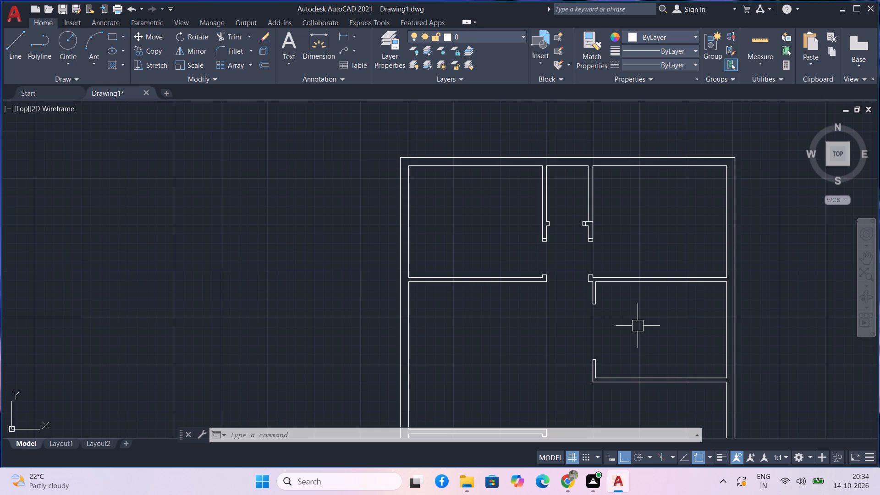
pyautogui.write('o')
pyautogui.press('space')
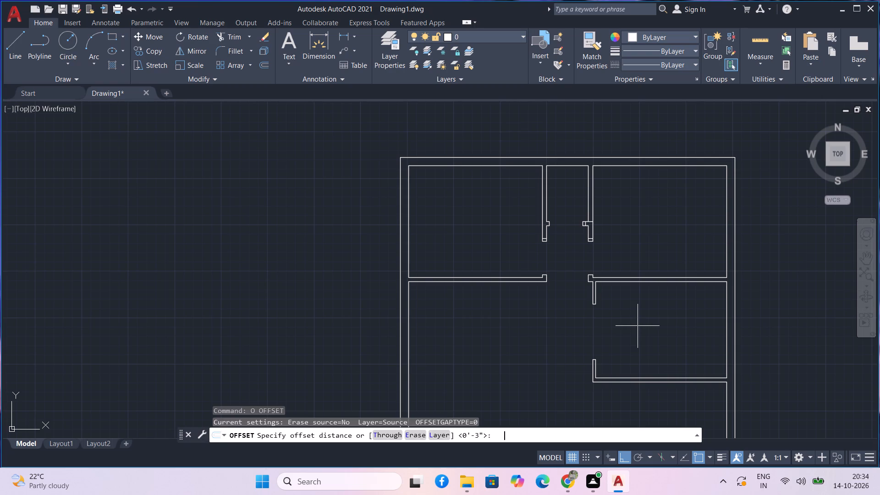
pyautogui.write("4'")
pyautogui.press('Return')
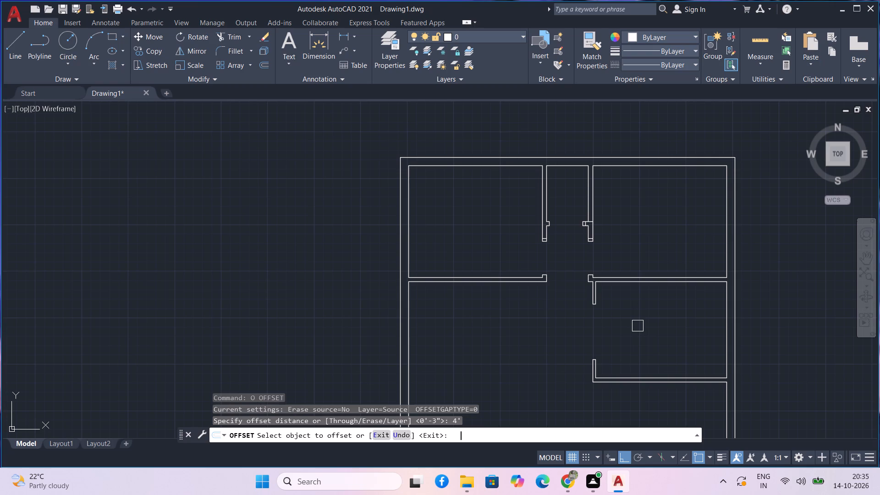
pyautogui.click(725, 335)
pyautogui.click(710, 341)
pyautogui.moveTo(705, 350); pyautogui.dragTo(702, 338, button='middle')
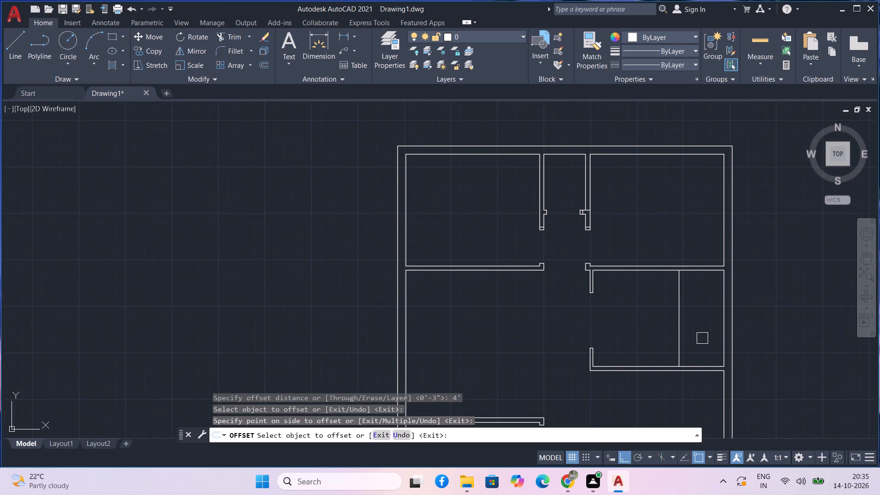
pyautogui.press('Escape')
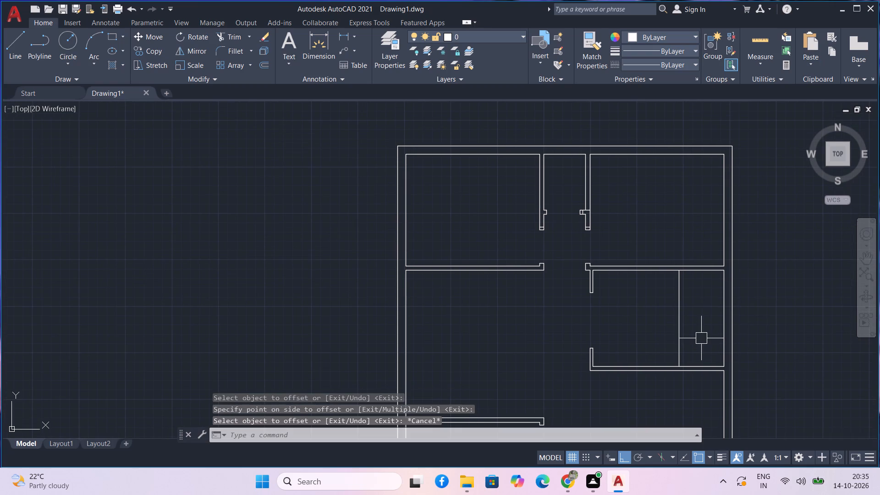
# Offset the new vertical partition line 3" toward the outer right wall to give the partition its thickness.
pyautogui.write('o 3')
pyautogui.press('Return')
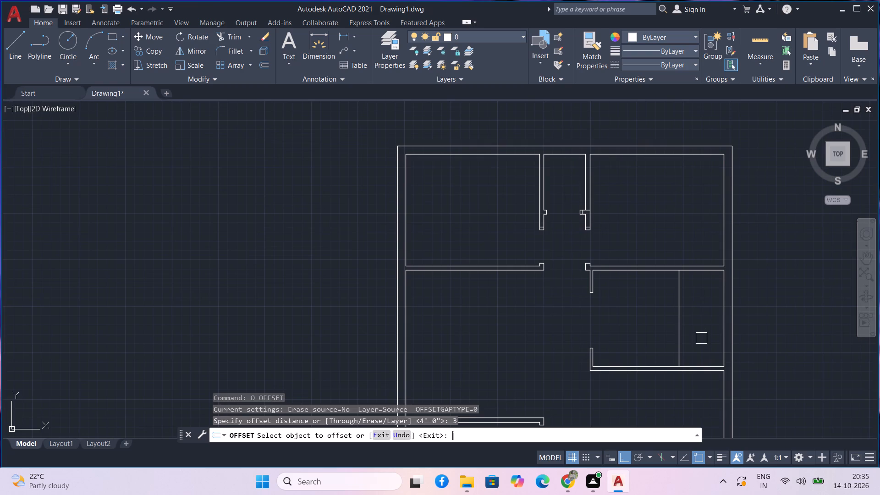
pyautogui.click(681, 346)
pyautogui.click(692, 351)
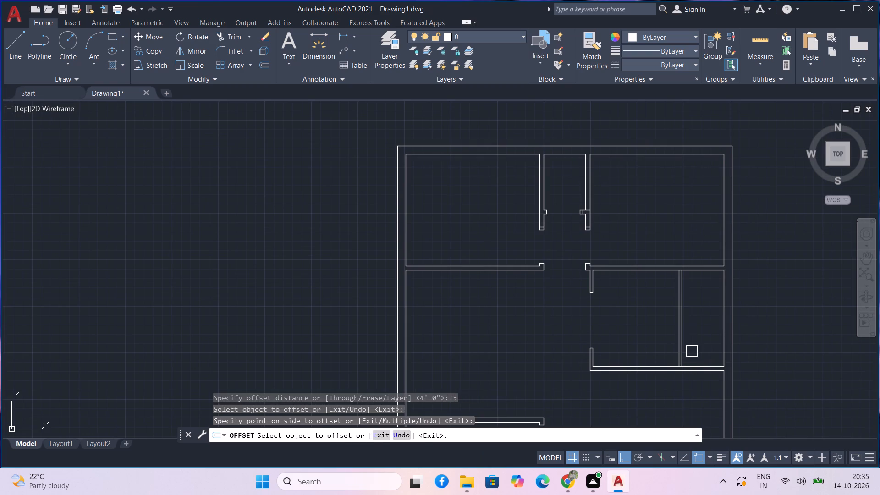
pyautogui.moveTo(696, 336); pyautogui.dragTo(696, 328, button='middle')
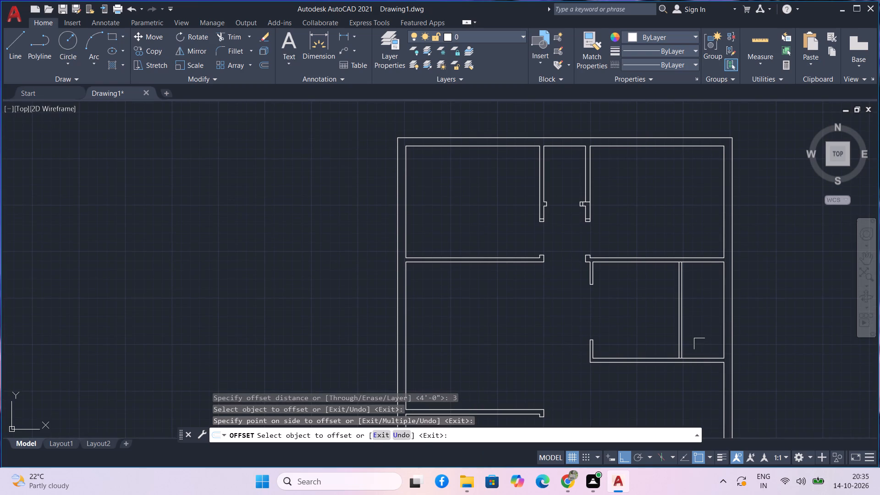
# Mark the partition's doorway by offsetting the room's lower wall line 3" upward and the resulting line another 3' upward.
pyautogui.scroll(2, 696, 349)
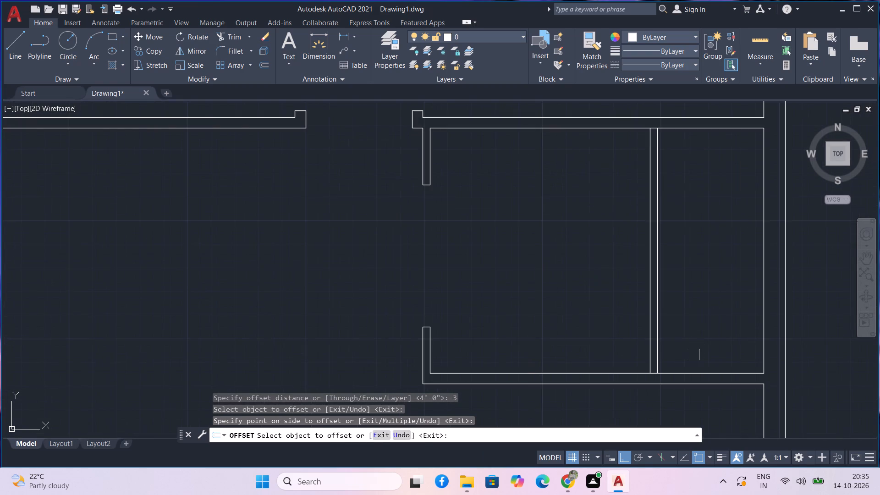
pyautogui.scroll(1, 693, 356)
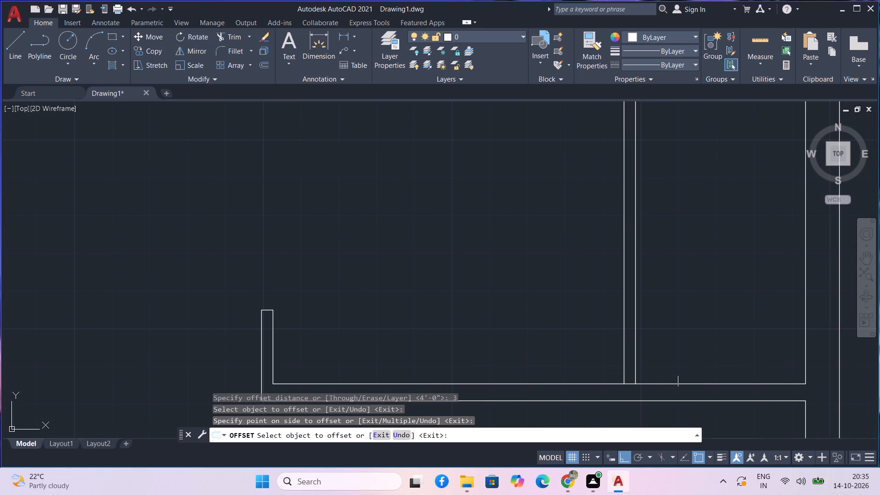
pyautogui.click(683, 381)
pyautogui.click(680, 351)
pyautogui.press('Escape')
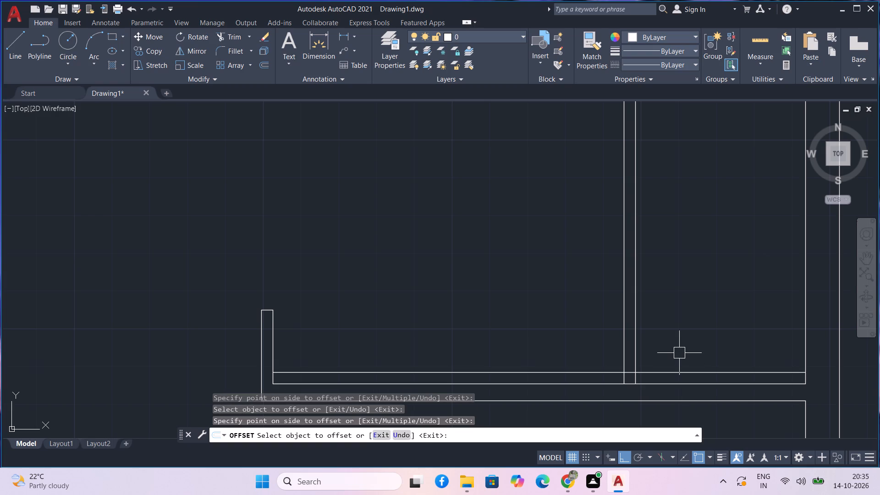
pyautogui.write("o 3'")
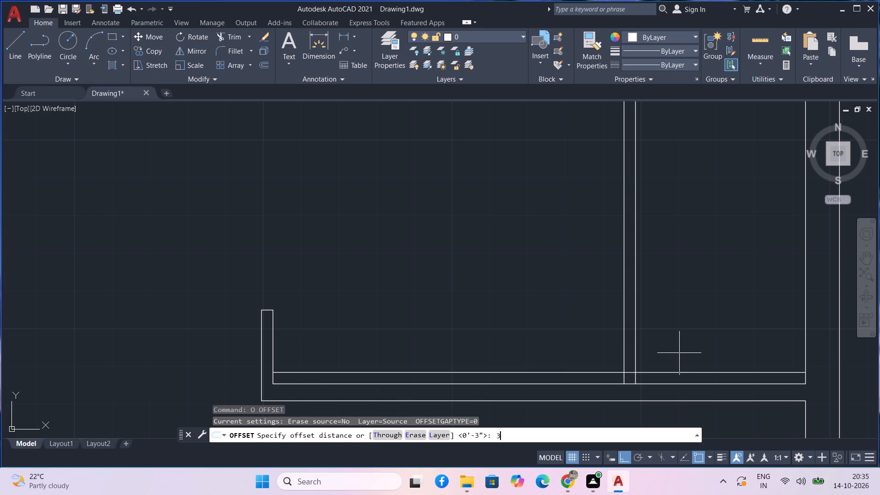
pyautogui.press('Return')
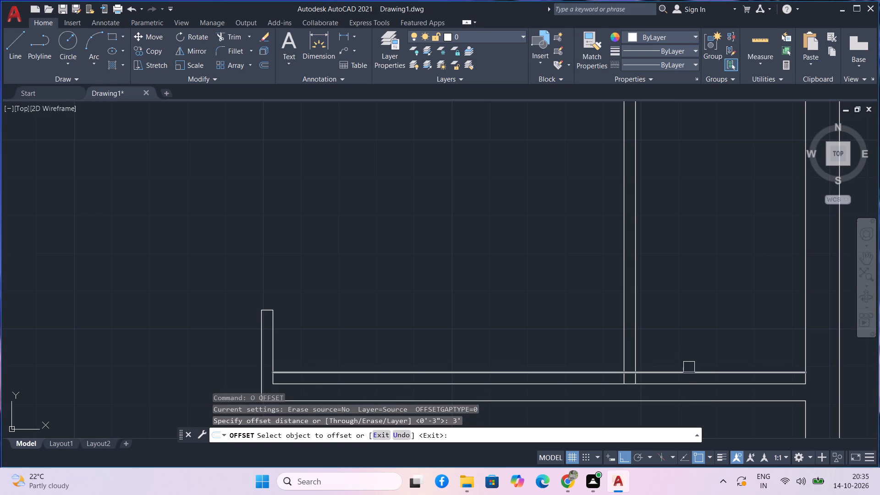
pyautogui.click(689, 368)
pyautogui.click(688, 324)
pyautogui.press('Escape')
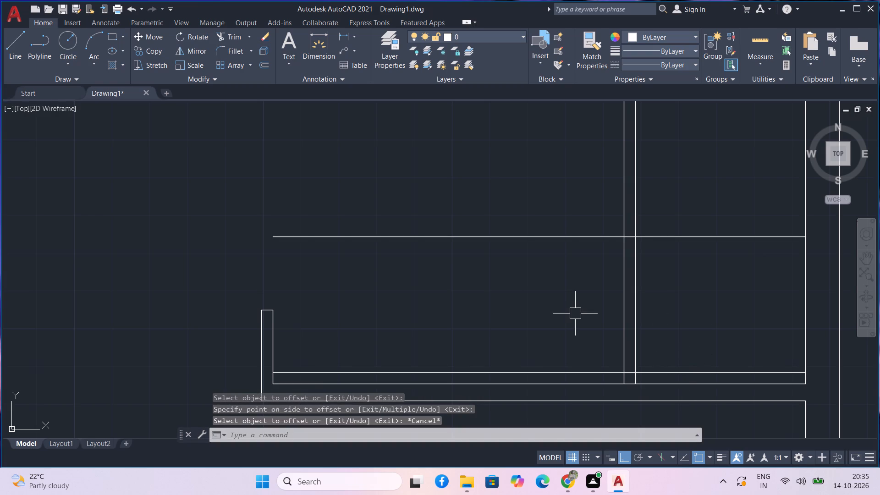
# Trim the partition lines between the two jamb lines and remove the jamb line parts beyond both sides of the partition.
pyautogui.write('tr')
pyautogui.press('space')
pyautogui.moveTo(575, 313); pyautogui.dragTo(554, 202)
pyautogui.moveTo(715, 299); pyautogui.dragTo(572, 313)
pyautogui.click(577, 374)
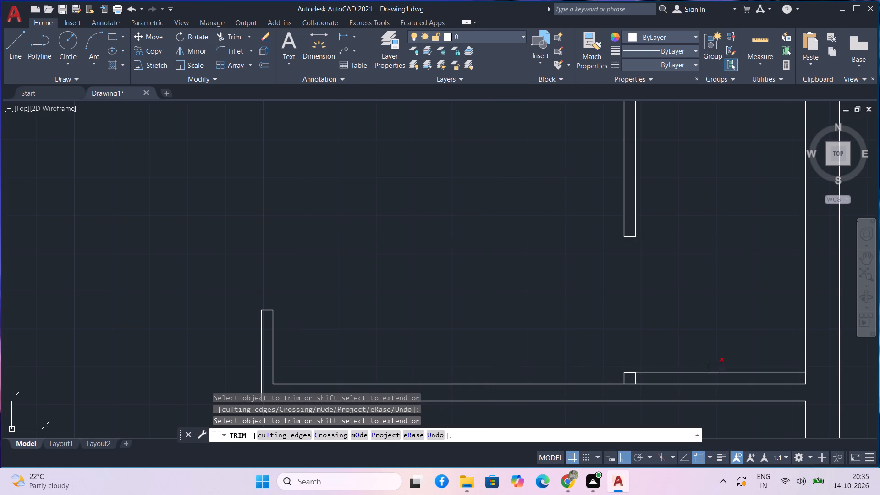
pyautogui.click(713, 368)
pyautogui.scroll(-1, 680, 321)
pyautogui.moveTo(680, 321); pyautogui.dragTo(686, 341, button='middle')
pyautogui.scroll(-1, 686, 327)
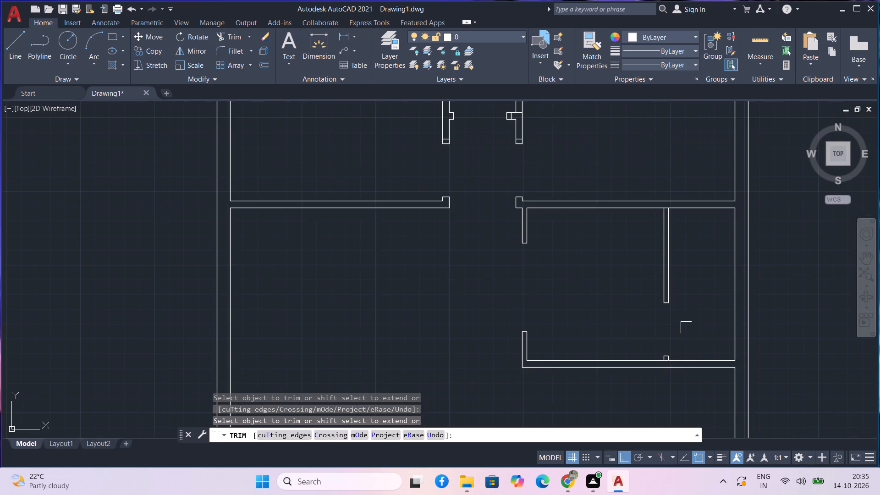
pyautogui.press('Escape')
# Offset the upper jamb line of the partition's doorway 3" upward into the wall.
pyautogui.write('o 3')
pyautogui.press('Return')
pyautogui.scroll(2, 684, 318)
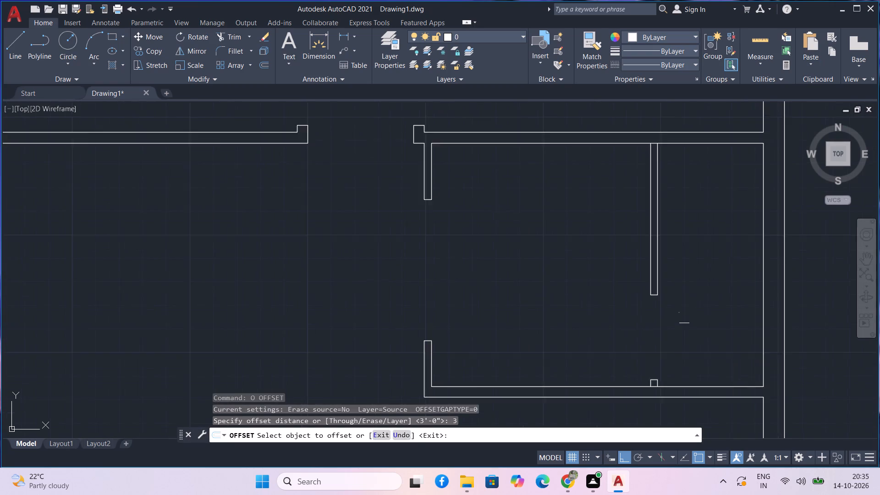
pyautogui.scroll(1, 684, 318)
pyautogui.click(600, 258)
pyautogui.click(601, 227)
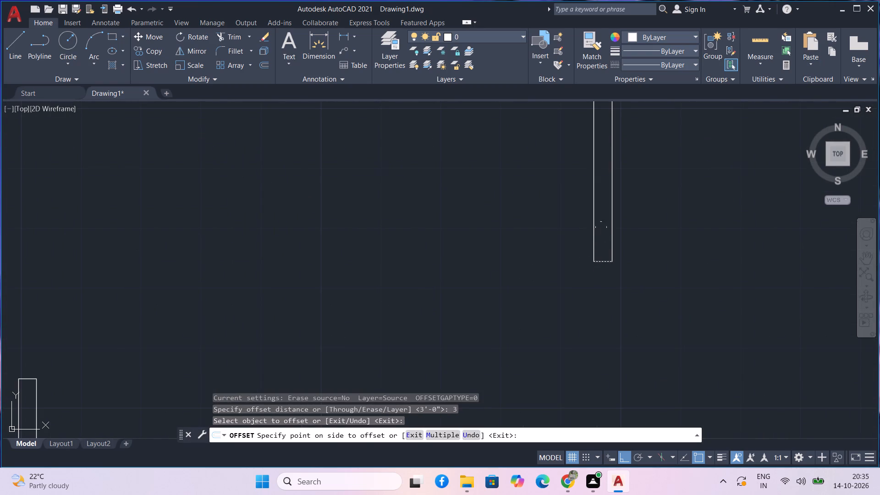
pyautogui.scroll(-1, 626, 321)
pyautogui.moveTo(638, 363); pyautogui.dragTo(649, 313, button='middle')
pyautogui.scroll(-1, 654, 331)
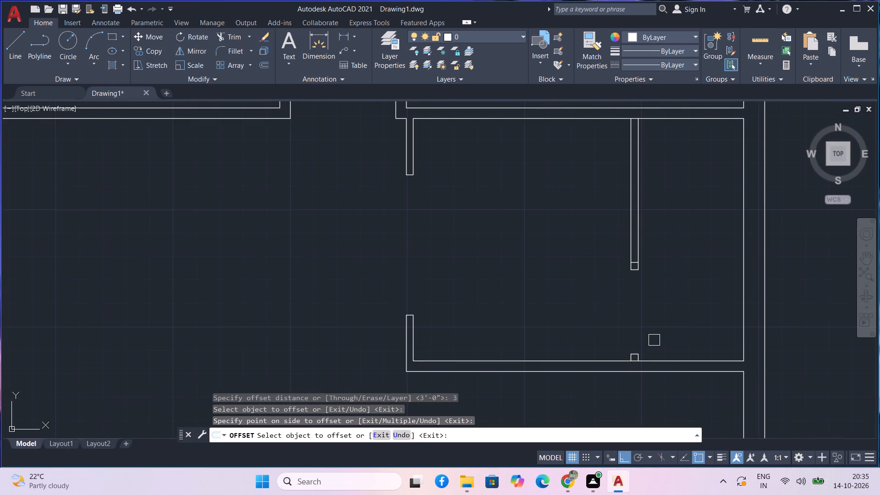
pyautogui.moveTo(662, 335); pyautogui.dragTo(687, 325, button='middle')
pyautogui.moveTo(687, 330); pyautogui.dragTo(688, 352, button='middle')
pyautogui.middleClick(688, 320)
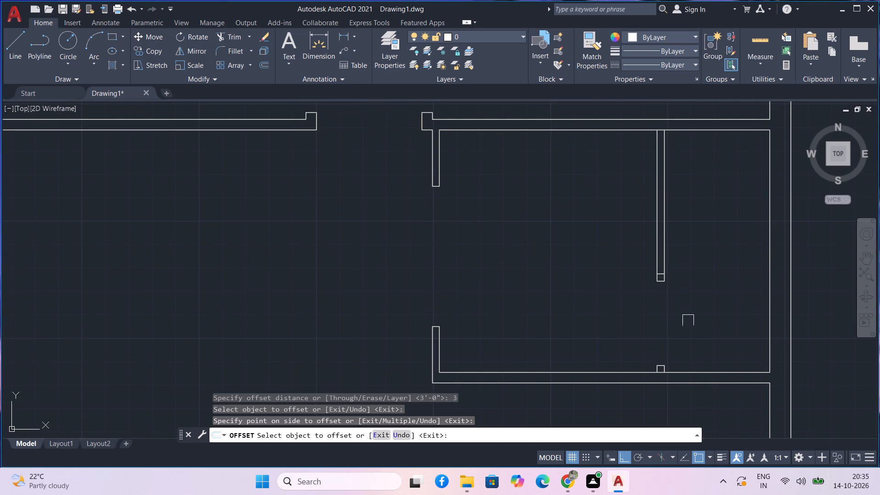
pyautogui.scroll(-1, 688, 320)
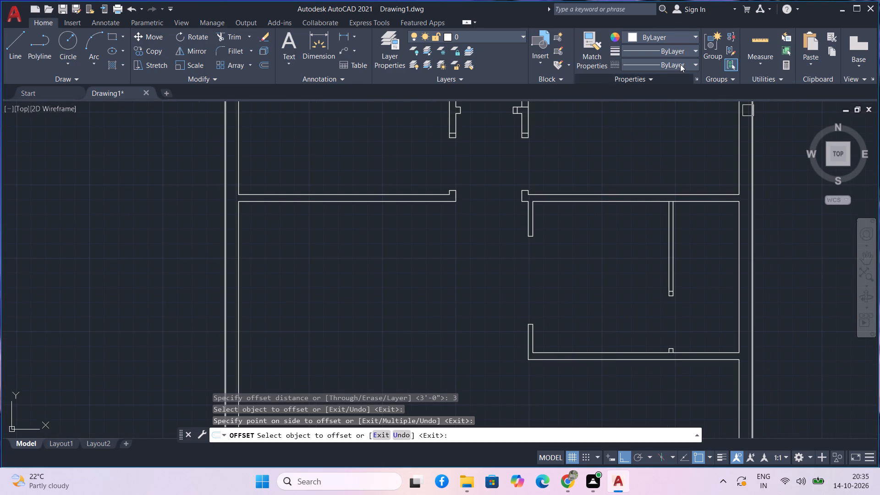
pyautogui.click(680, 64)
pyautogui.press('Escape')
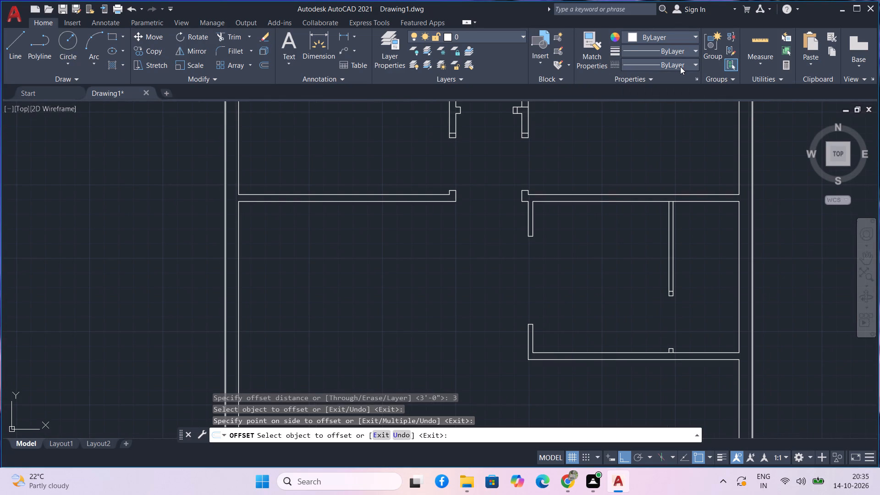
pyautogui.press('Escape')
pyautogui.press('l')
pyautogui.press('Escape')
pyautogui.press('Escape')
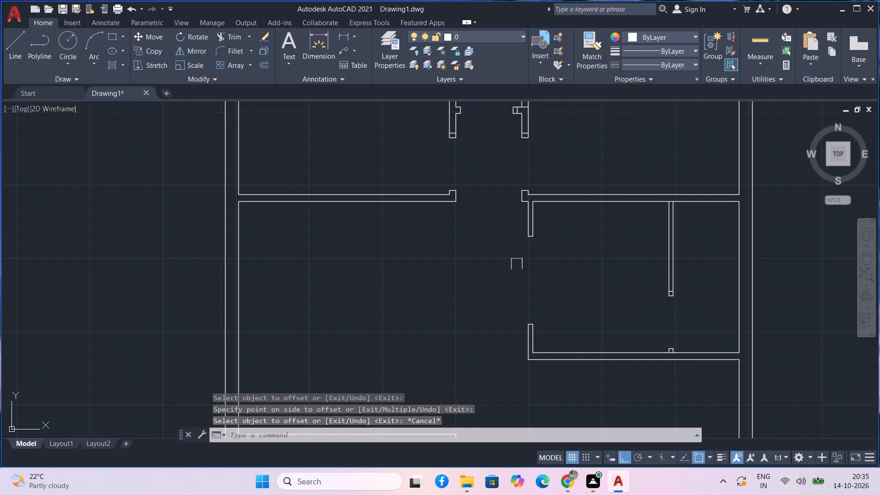
# Open the Linetype Manager and filter the list to show all Xref dependent linetypes.
pyautogui.write('li')
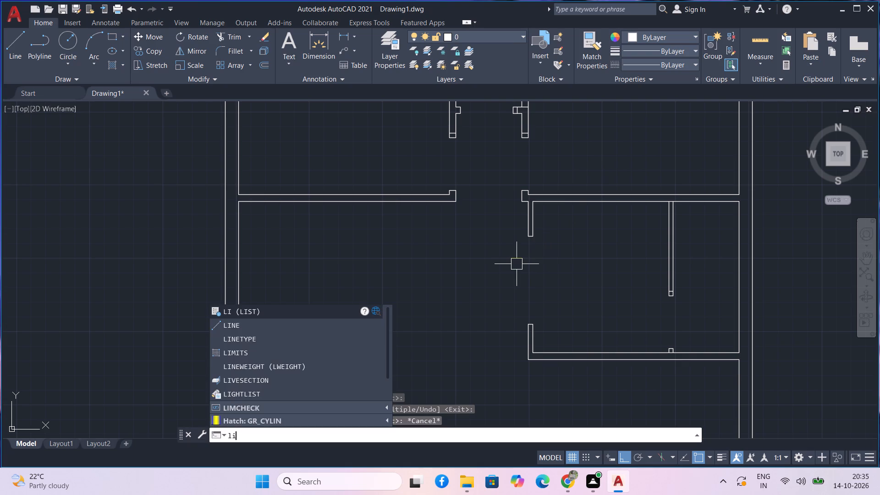
pyautogui.write('nr')
pyautogui.press('BackSpace')
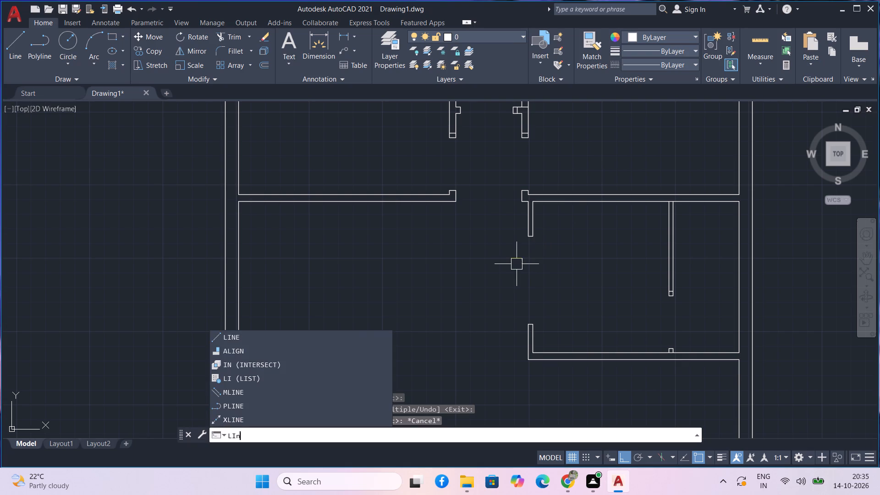
pyautogui.press('Down')
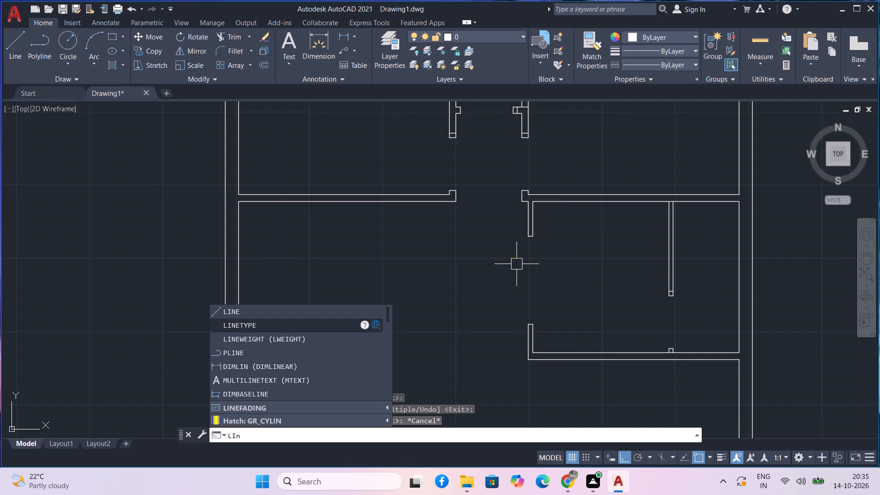
pyautogui.press('Return')
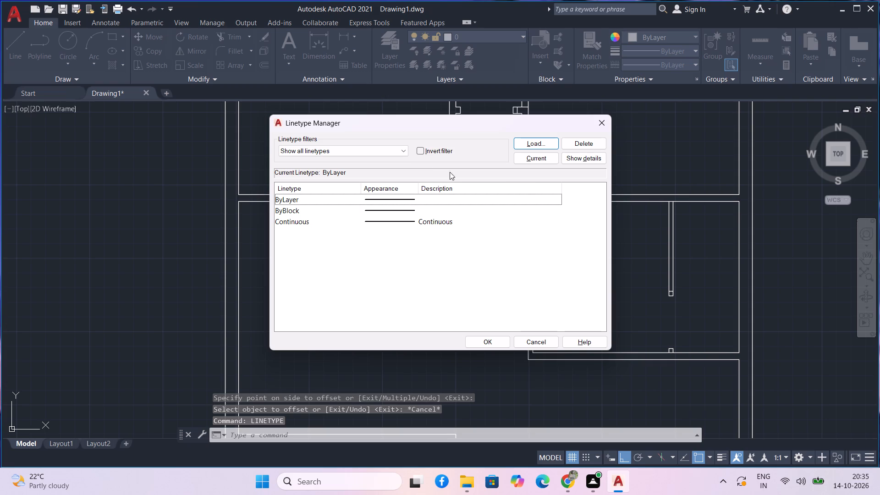
pyautogui.click(404, 151)
pyautogui.click(357, 177)
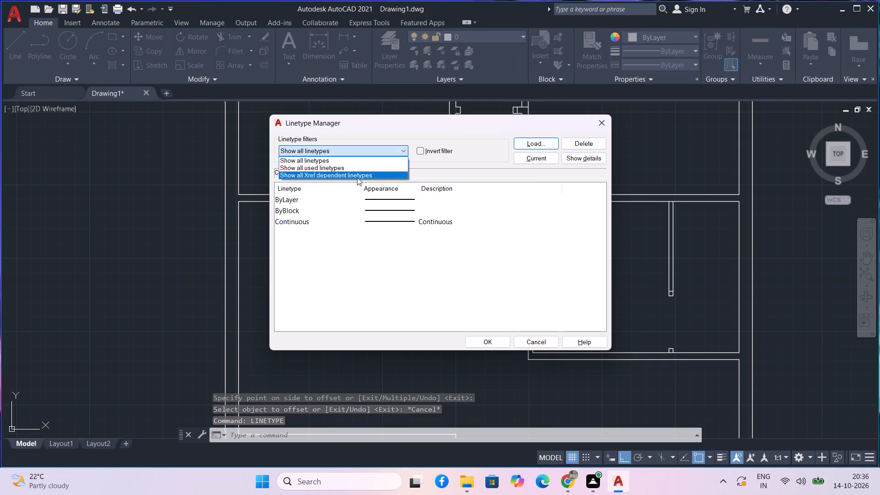
# Load the JIS_02_1.0 (HIDDEN01) linetype from acadiso.lin and close the Linetype Manager.
pyautogui.click(533, 147)
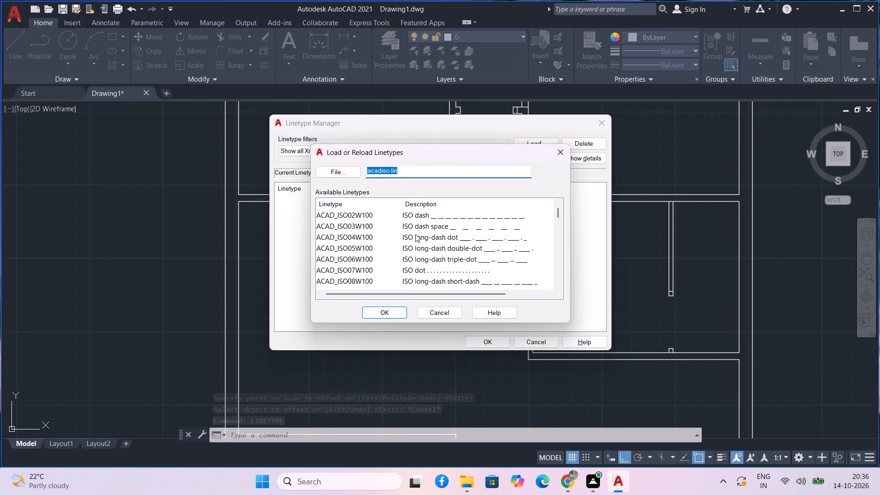
pyautogui.scroll(-13, 417, 239)
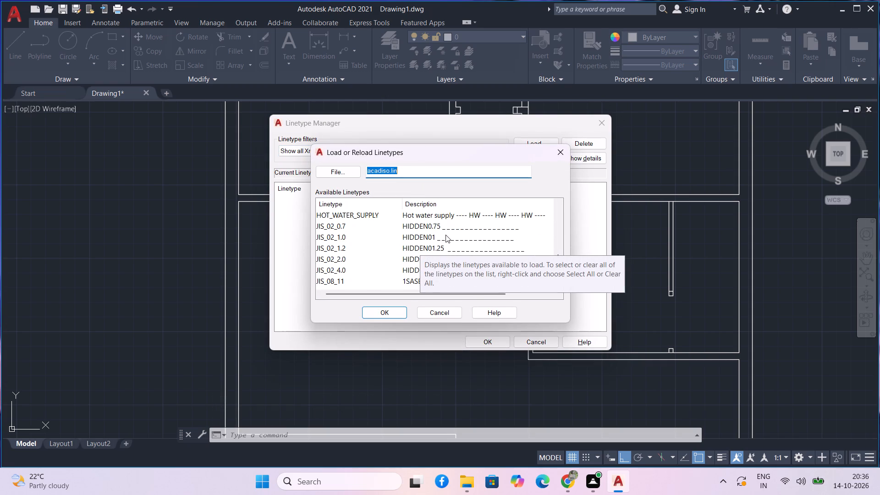
pyautogui.click(454, 231)
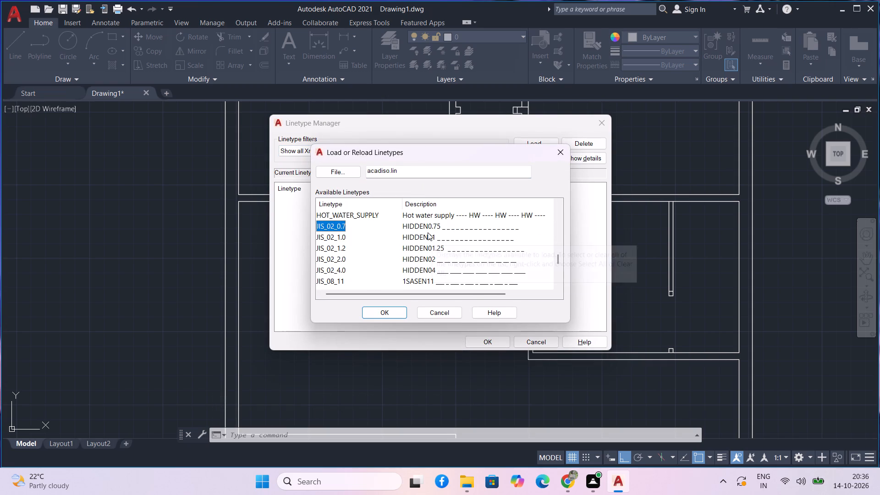
pyautogui.click(426, 224)
pyautogui.click(422, 233)
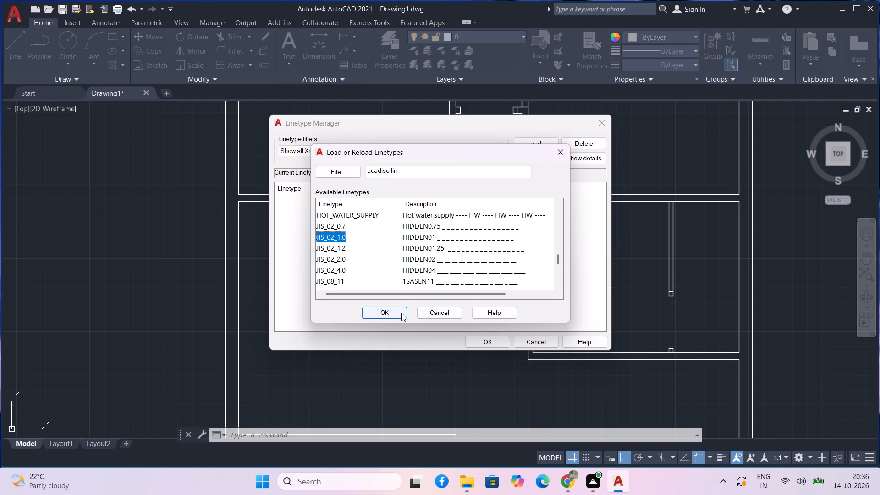
pyautogui.click(401, 313)
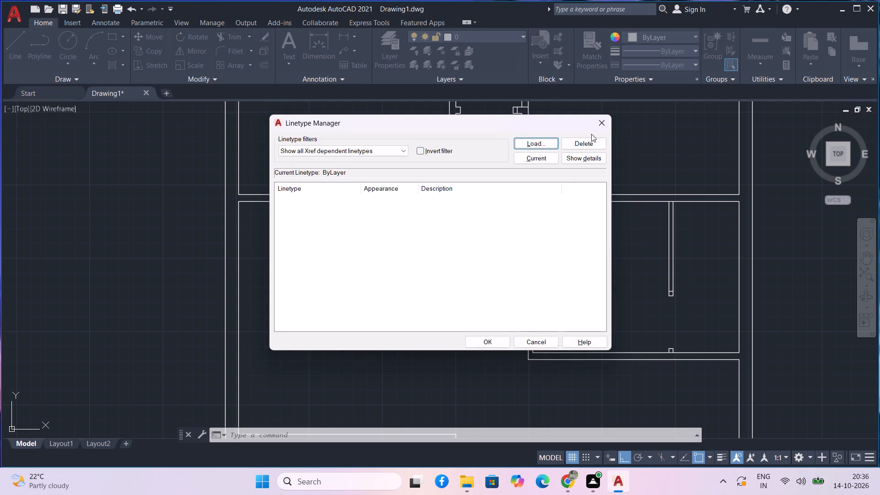
pyautogui.click(598, 130)
# Make JIS_02_1.0 the current linetype and draw a vertical line across the partitioned room's left doorway between the inner jamb corners.
pyautogui.click(677, 64)
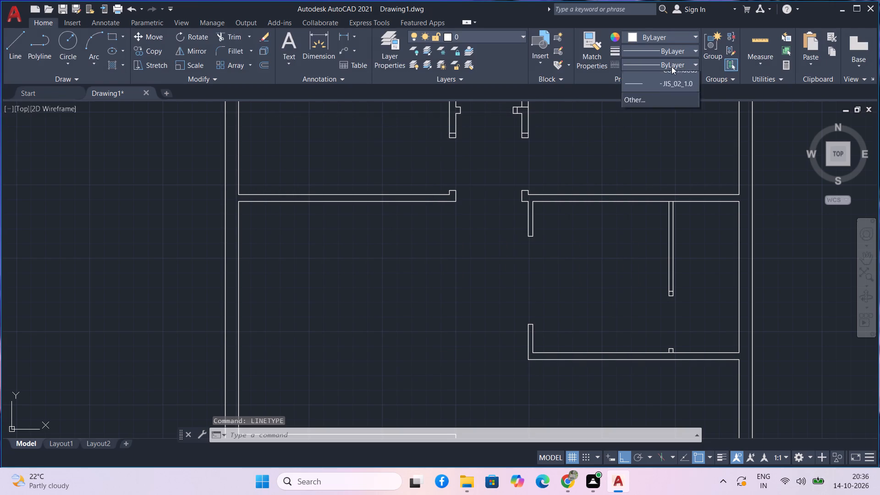
pyautogui.click(678, 118)
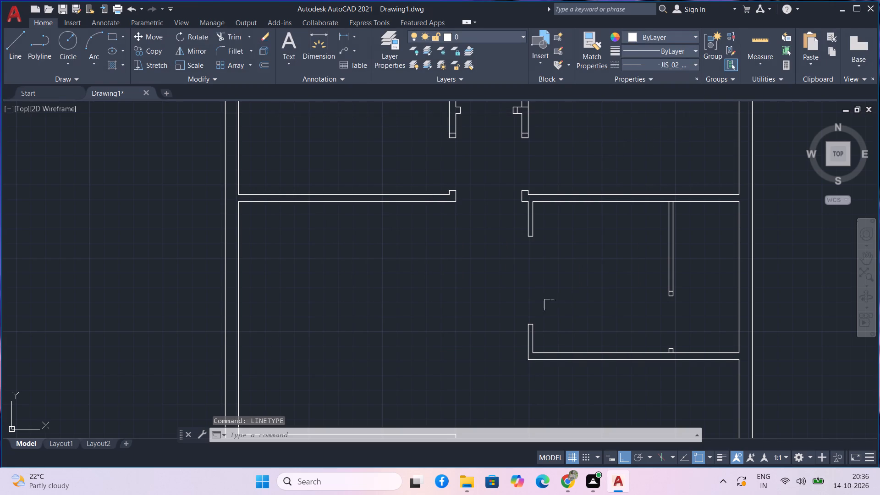
pyautogui.scroll(2, 546, 302)
pyautogui.moveTo(523, 295); pyautogui.dragTo(518, 271, button='middle')
pyautogui.write('l')
pyautogui.press('space')
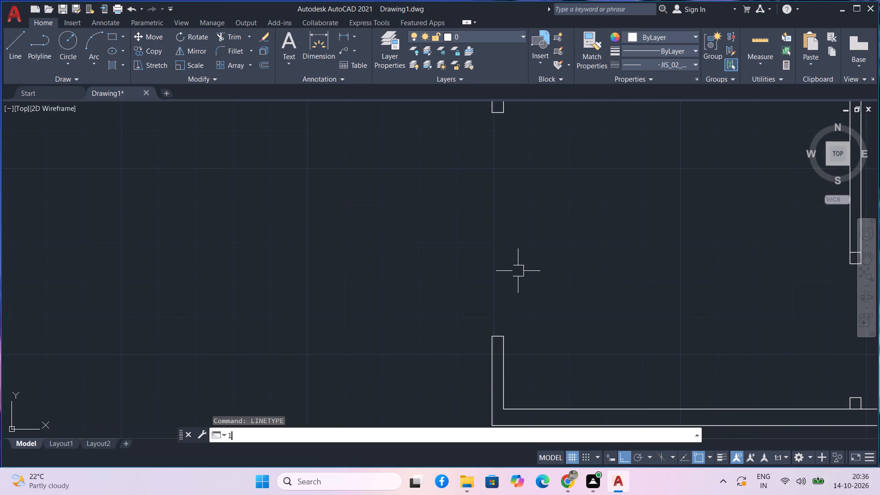
pyautogui.moveTo(505, 335); pyautogui.dragTo(506, 330)
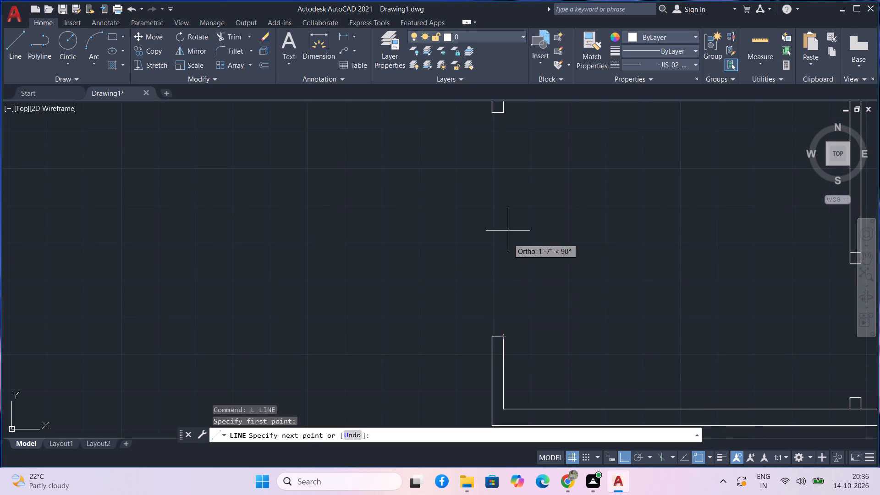
pyautogui.scroll(-2, 505, 196)
pyautogui.moveTo(505, 197); pyautogui.dragTo(502, 242, button='middle')
pyautogui.scroll(3, 500, 222)
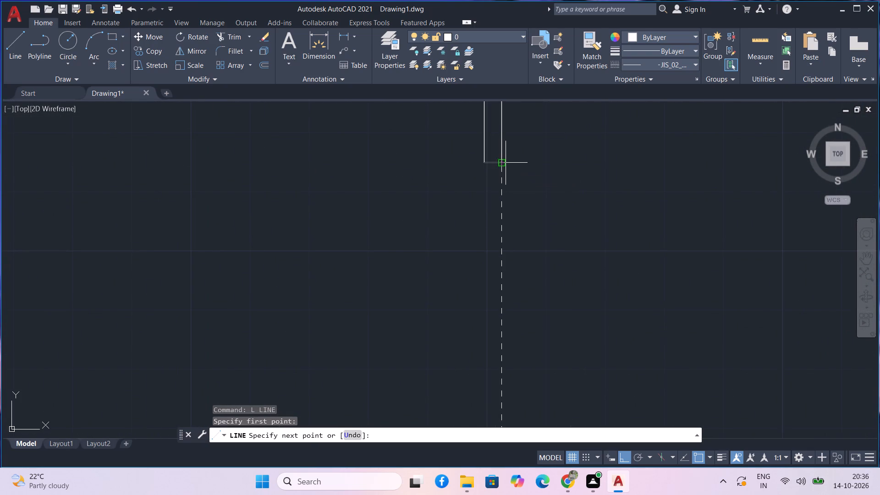
pyautogui.press('F8')
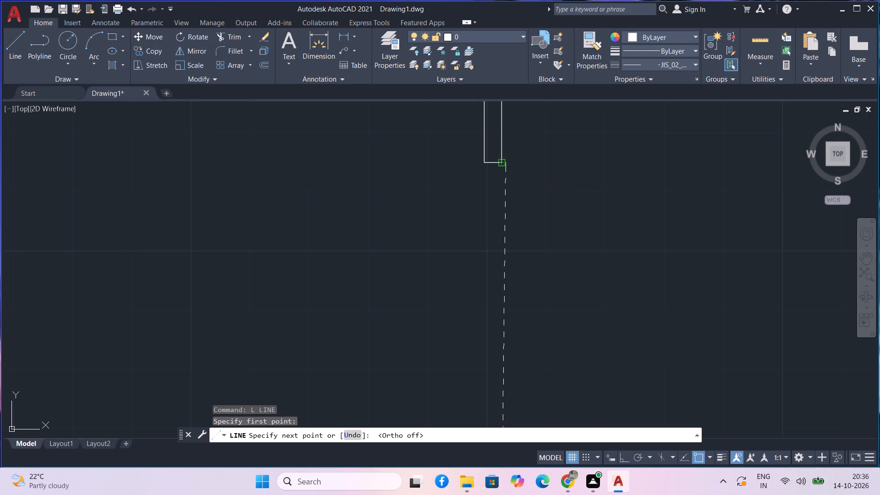
pyautogui.press('F8')
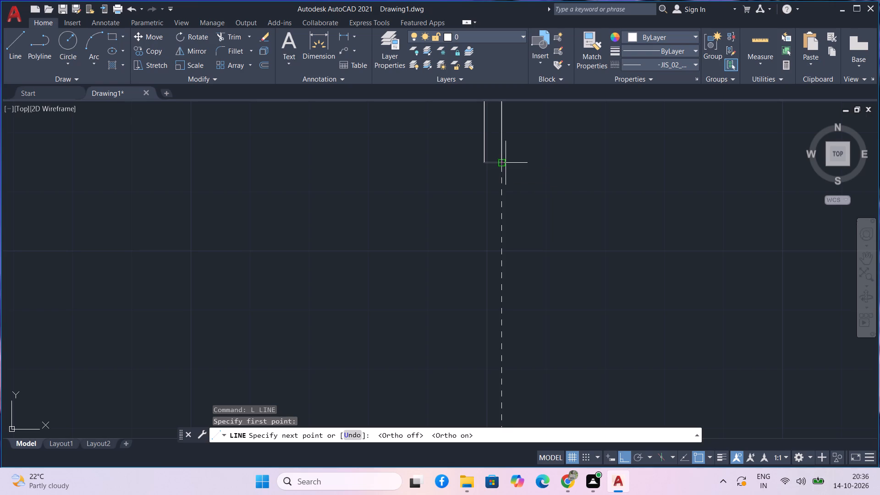
pyautogui.click(506, 163)
pyautogui.press('space')
pyautogui.scroll(-1, 508, 242)
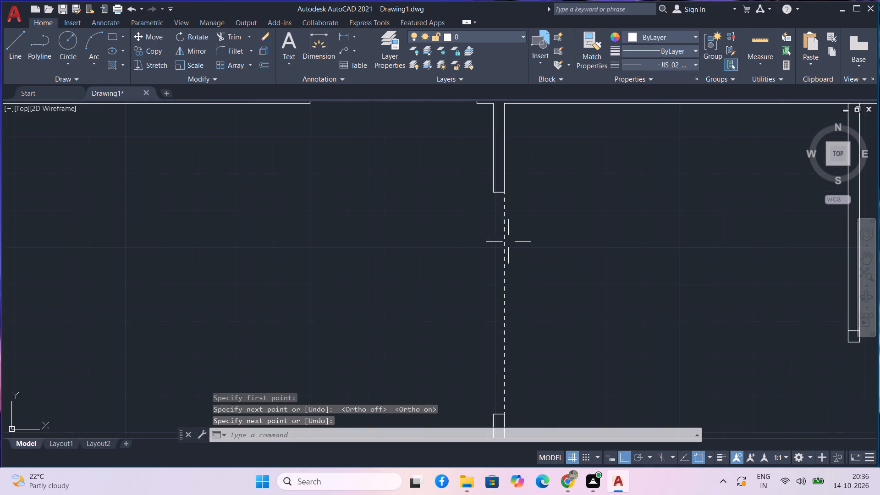
# Draw a second dashed line across the same doorway, from the upper to the lower outer jamb corner.
pyautogui.write('l')
pyautogui.press('space')
pyautogui.scroll(3, 478, 206)
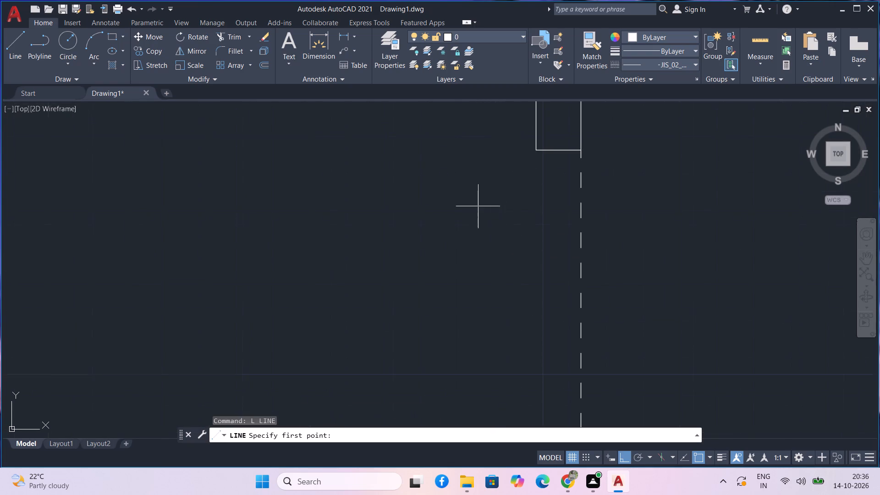
pyautogui.click(537, 154)
pyautogui.scroll(-3, 537, 229)
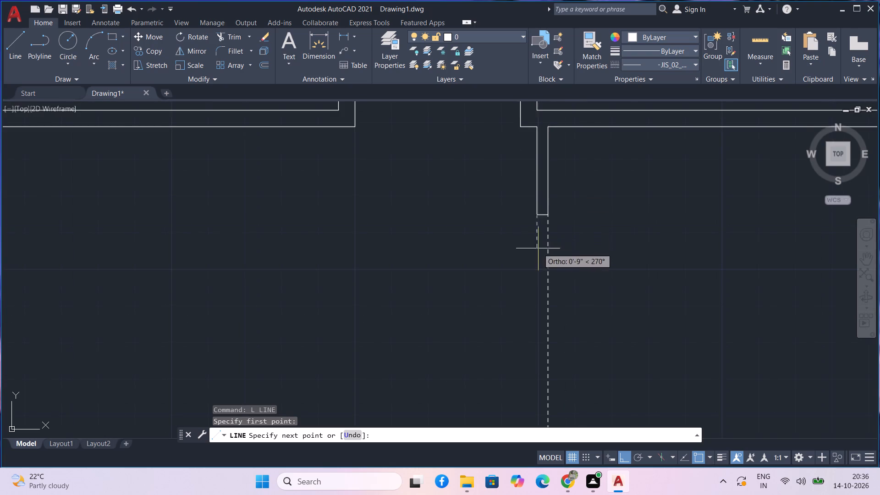
pyautogui.moveTo(538, 248); pyautogui.dragTo(549, 101, button='middle')
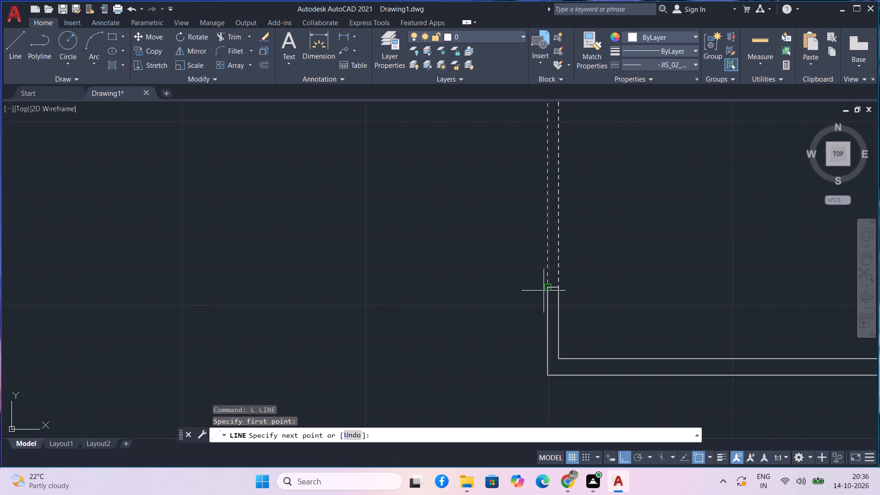
pyautogui.click(546, 290)
pyautogui.press('space')
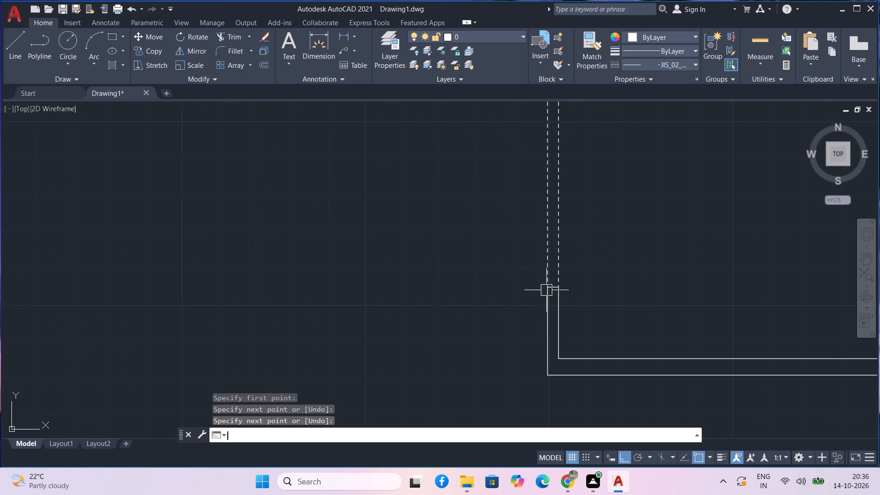
# Insert the Door - Imperial block from the architectural tool palette in the empty area left of the plan, and close the palette.
pyautogui.scroll(-2, 546, 288)
pyautogui.moveTo(624, 273); pyautogui.dragTo(639, 290, button='middle')
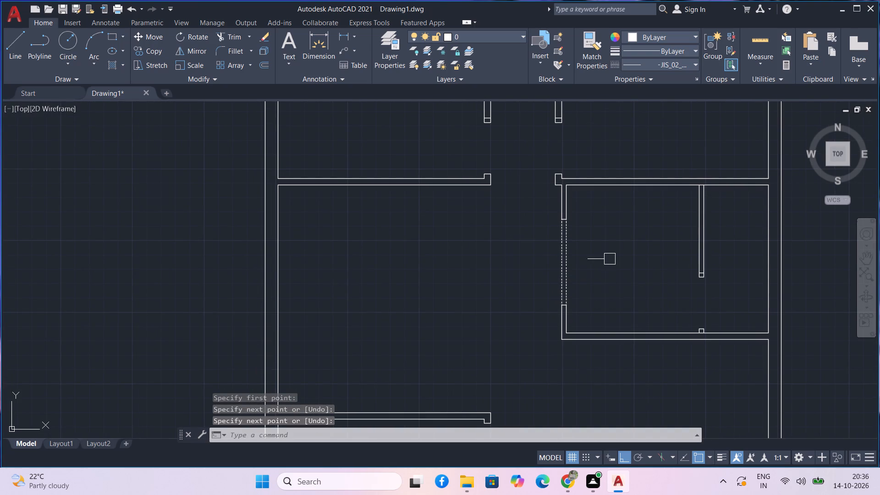
pyautogui.moveTo(610, 259); pyautogui.dragTo(627, 246, button='middle')
pyautogui.moveTo(632, 258); pyautogui.dragTo(638, 280, button='middle')
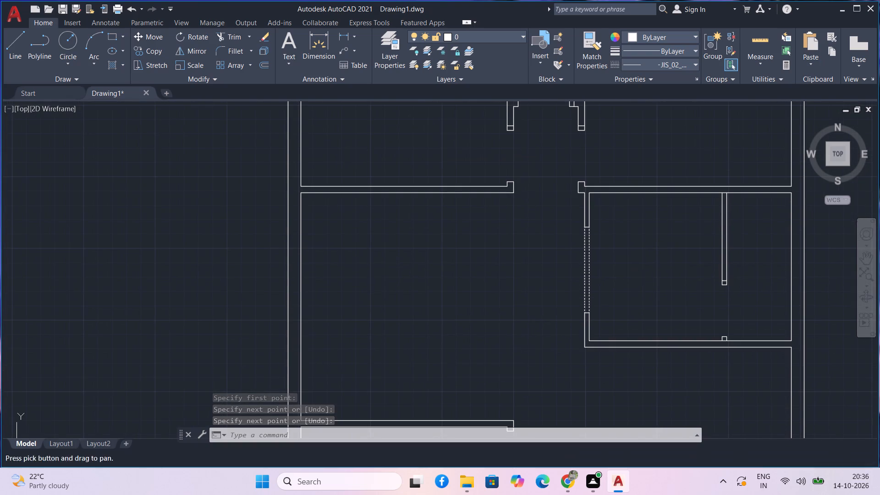
pyautogui.write('tp')
pyautogui.press('space')
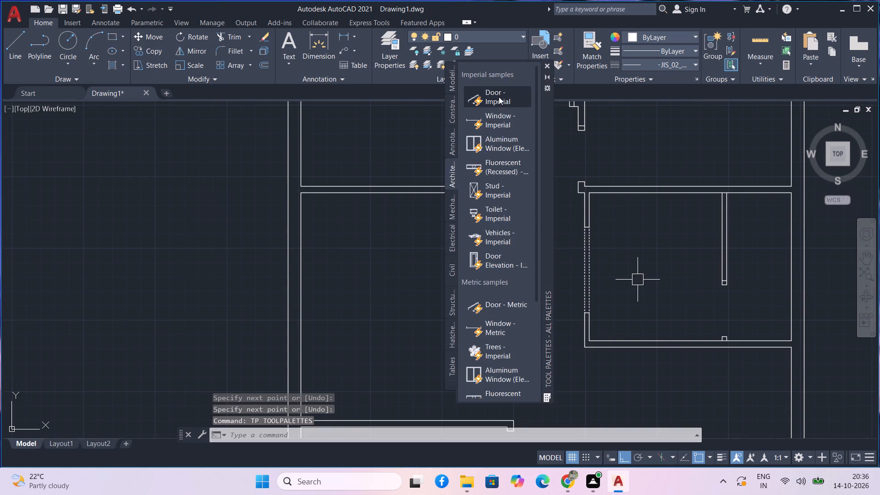
pyautogui.moveTo(498, 100); pyautogui.dragTo(158, 246)
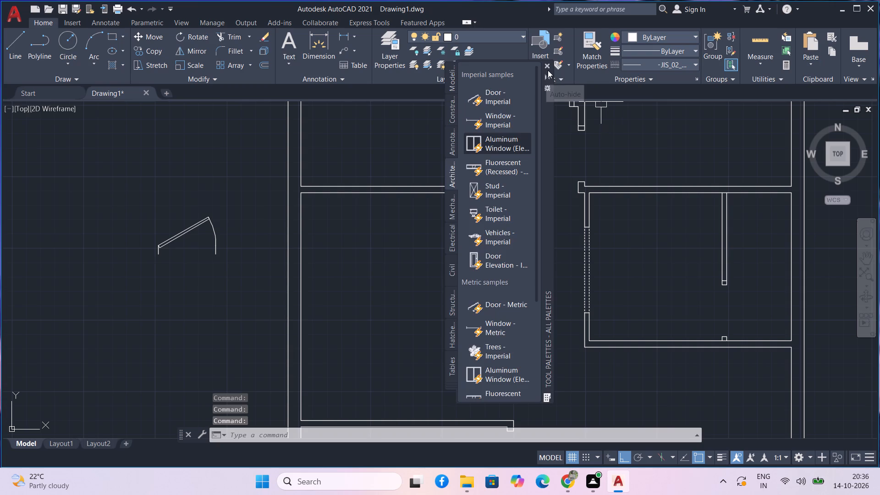
pyautogui.click(548, 70)
# Set the current linetype to ByLayer and draw a 3' horizontal reference line rightward from the door block's lower hinge-side corner.
pyautogui.moveTo(225, 264); pyautogui.dragTo(403, 230, button='middle')
pyautogui.scroll(1, 396, 217)
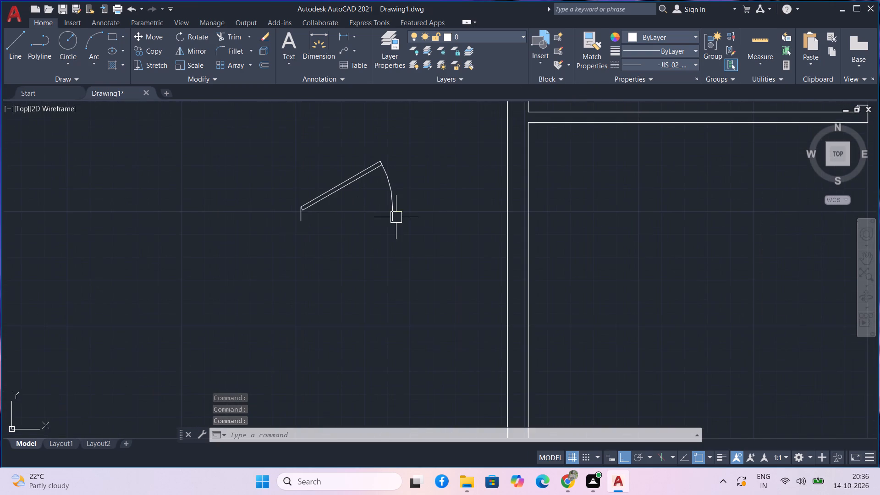
pyautogui.moveTo(407, 233); pyautogui.dragTo(425, 259, button='middle')
pyautogui.write('l')
pyautogui.press('space')
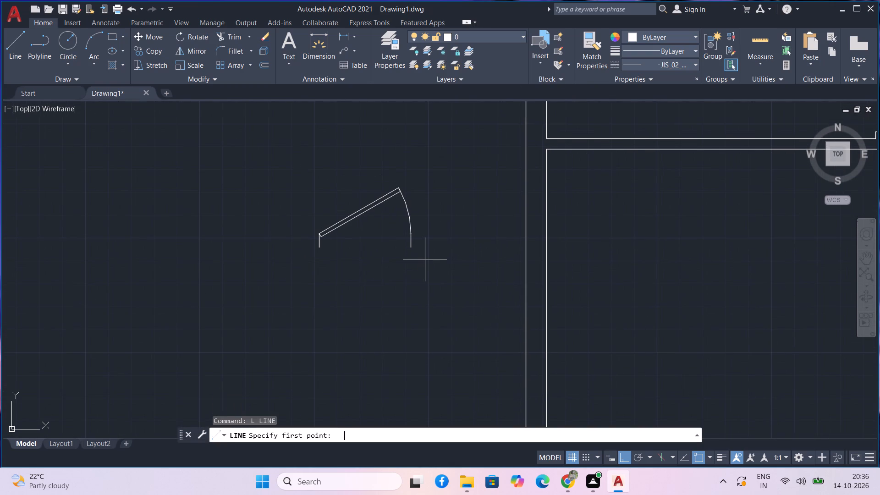
pyautogui.click(643, 64)
pyautogui.scroll(3, 644, 112)
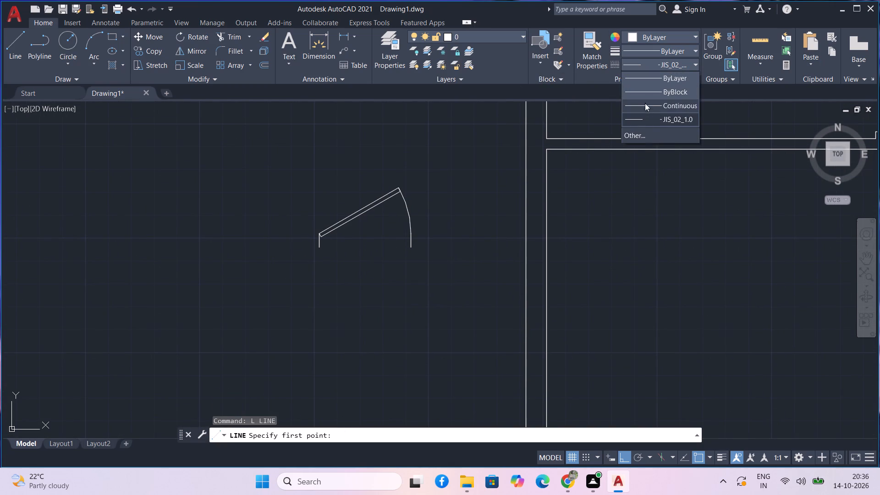
pyautogui.click(651, 80)
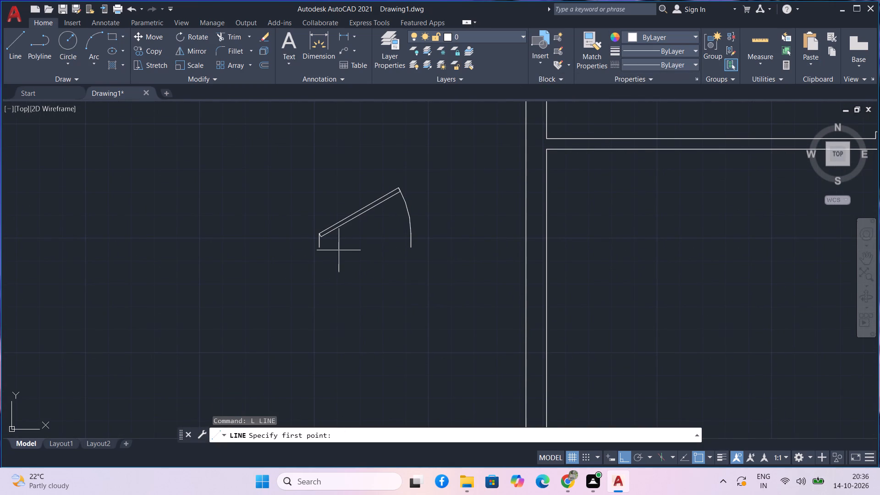
pyautogui.click(320, 250)
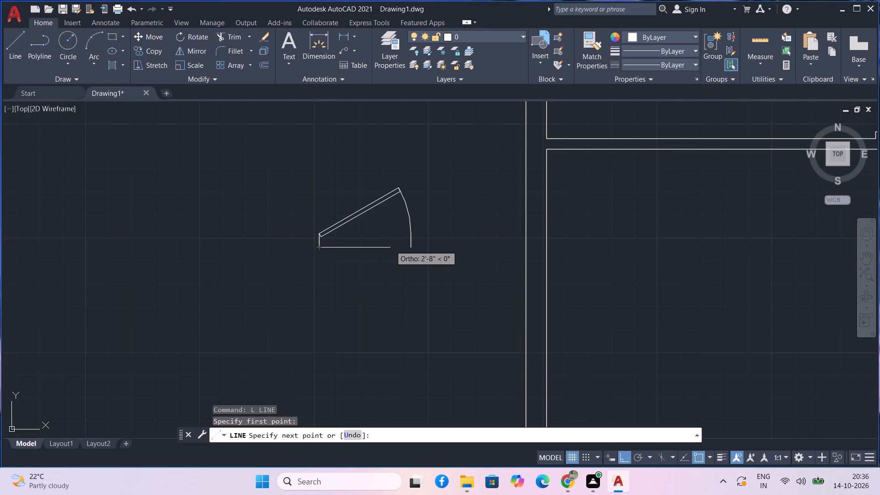
pyautogui.write("3'")
pyautogui.press('Return')
pyautogui.press('n')
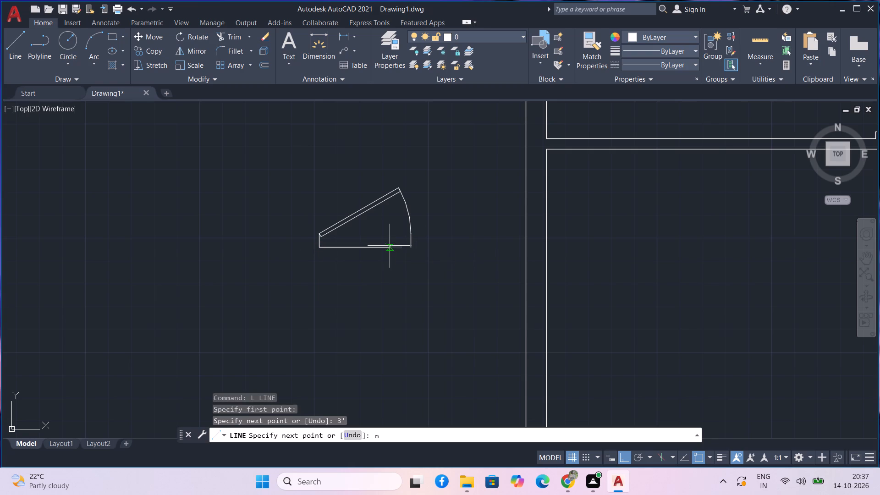
pyautogui.press('space')
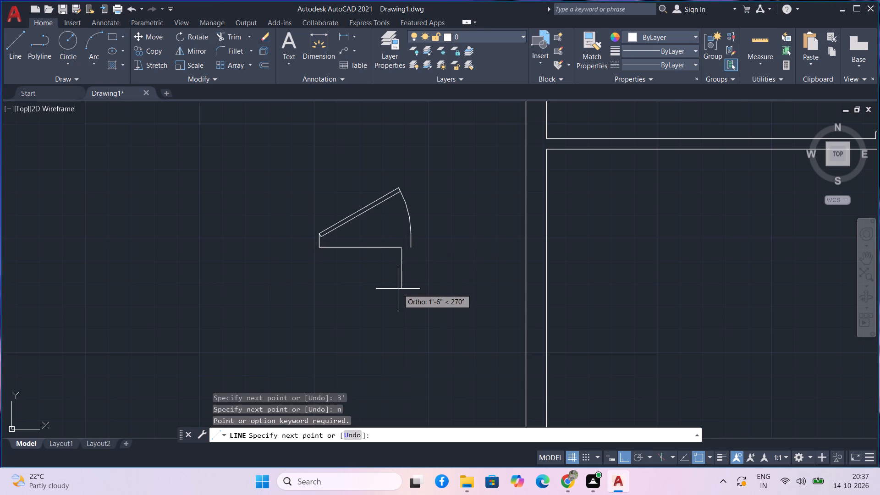
pyautogui.press('space')
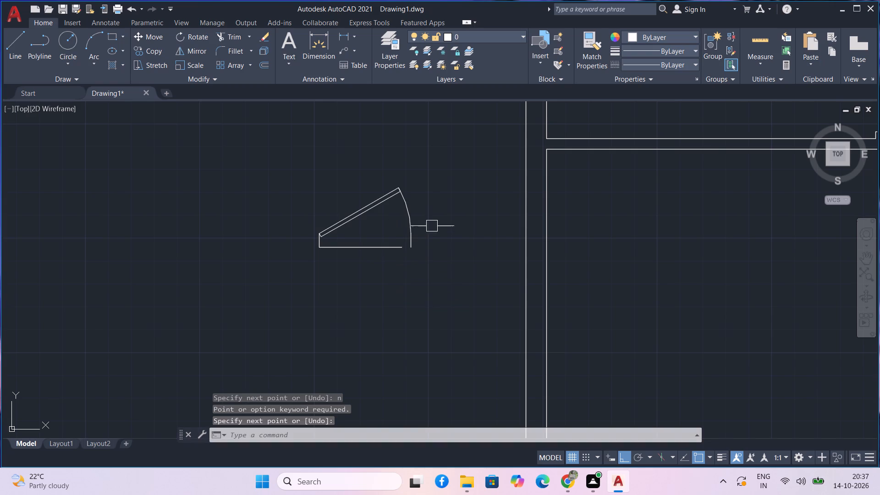
# Scale the door block down from its lower hinge-side corner so its width matches the 3' reference line.
pyautogui.click(432, 226)
pyautogui.click(396, 216)
pyautogui.press('c')
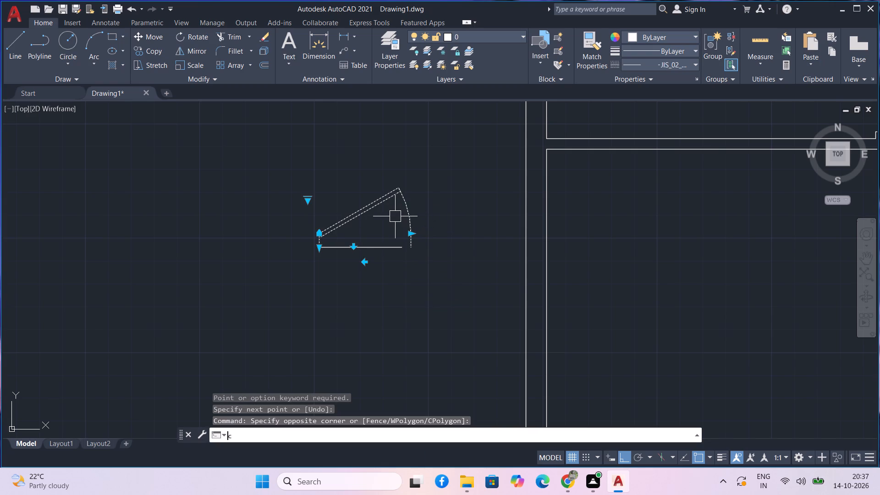
pyautogui.press('BackSpace')
pyautogui.write('sc')
pyautogui.press('space')
pyautogui.moveTo(399, 203); pyautogui.dragTo(523, 185, button='middle')
pyautogui.scroll(4, 454, 218)
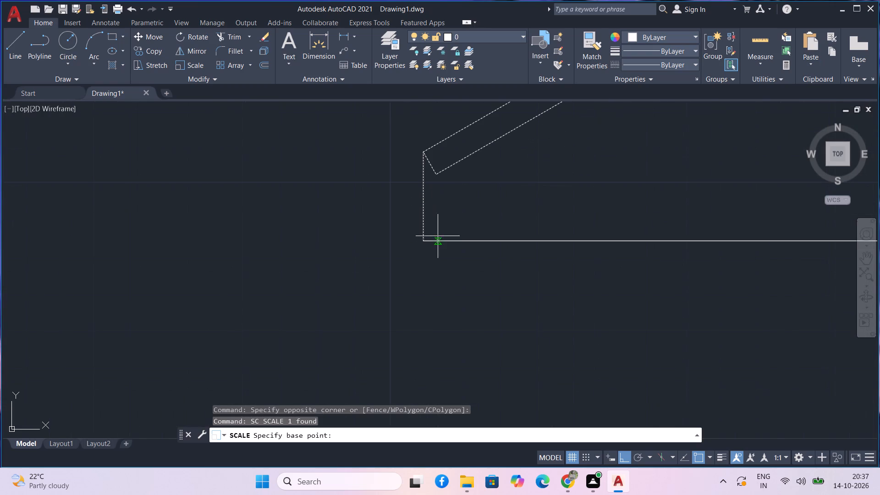
pyautogui.click(424, 238)
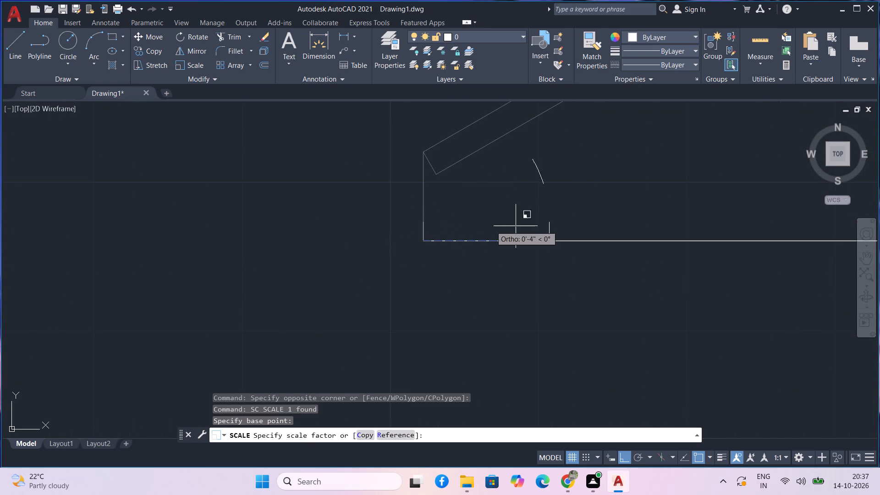
pyautogui.moveTo(534, 225); pyautogui.dragTo(385, 229, button='middle')
pyautogui.scroll(-1, 385, 229)
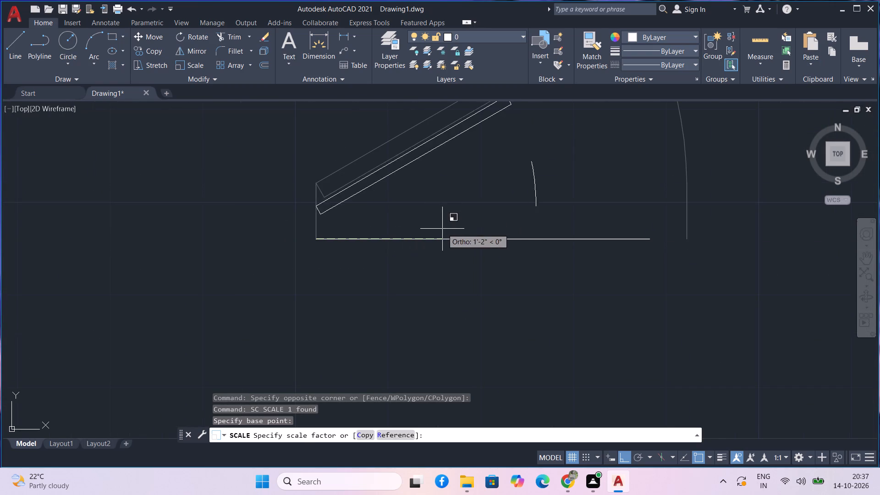
pyautogui.click(508, 231)
# Copy the scaled door by its lower hinge-side corner and place copies beside the doorways of the two upper rooms.
pyautogui.moveTo(506, 213); pyautogui.dragTo(482, 191)
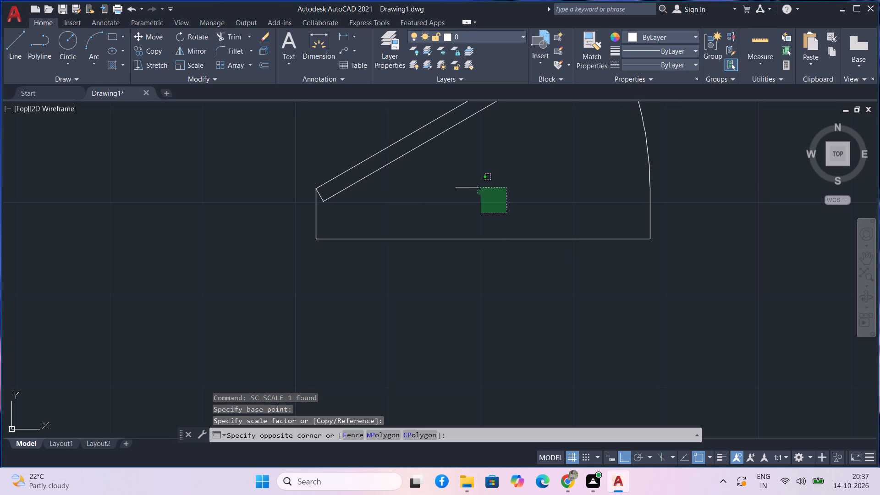
pyautogui.click(350, 139)
pyautogui.press('c')
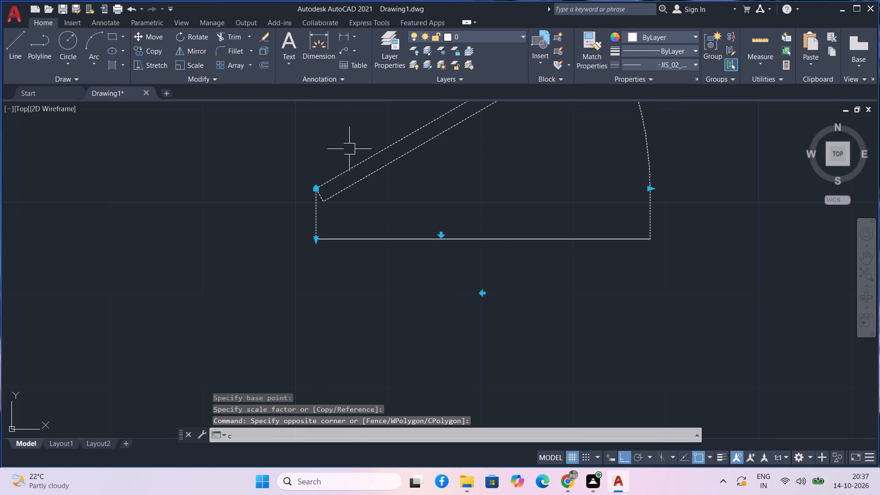
pyautogui.press('o')
pyautogui.press('space')
pyautogui.click(313, 235)
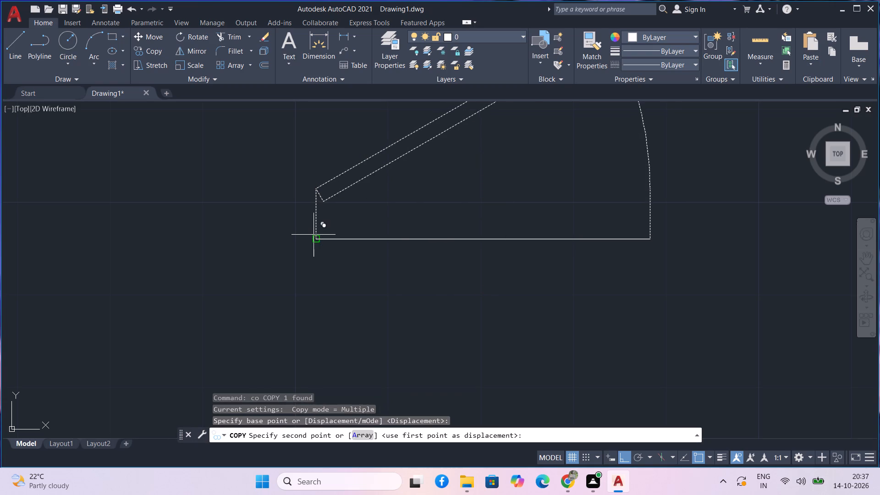
pyautogui.scroll(-2, 415, 214)
pyautogui.scroll(-1, 509, 236)
pyautogui.moveTo(499, 241); pyautogui.dragTo(349, 259, button='middle')
pyautogui.scroll(-1, 401, 258)
pyautogui.scroll(-1, 348, 259)
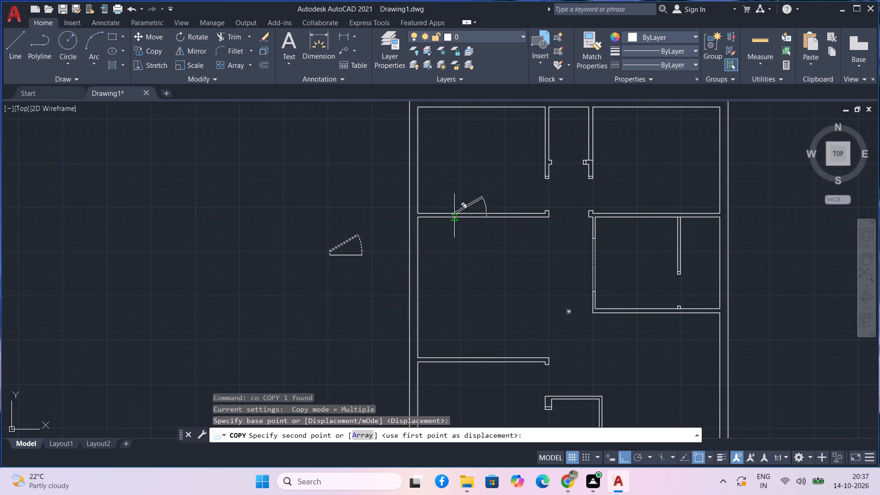
pyautogui.press('F8')
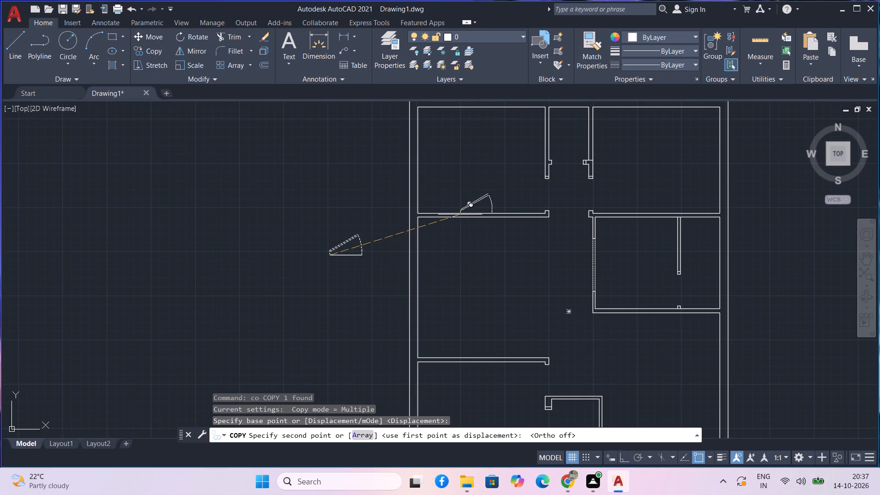
pyautogui.scroll(1, 508, 194)
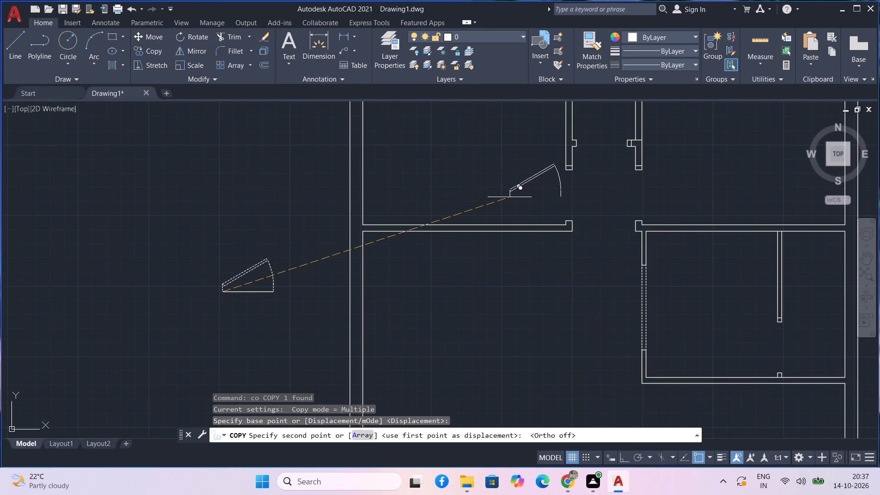
pyautogui.click(510, 197)
pyautogui.click(655, 192)
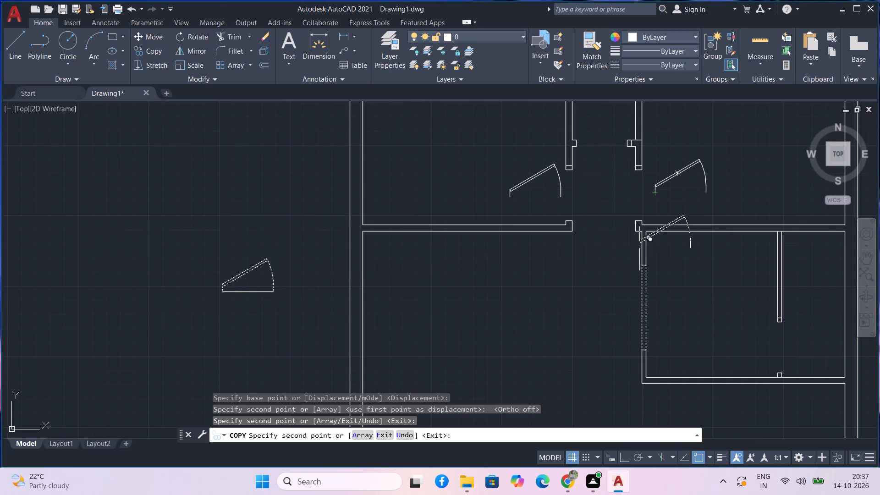
# Place three more door copies: inside the partitioned room, beside the lower-left room's opening, and inside the small room below it.
pyautogui.moveTo(549, 272); pyautogui.dragTo(523, 241, button='middle')
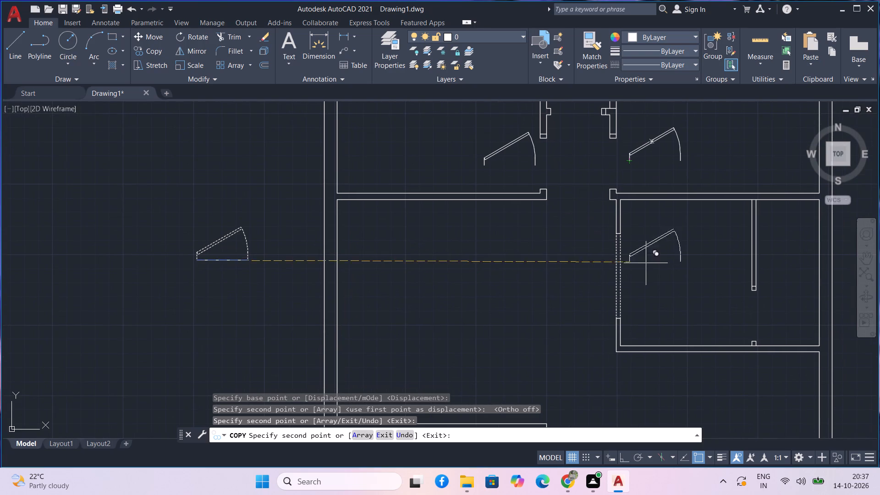
pyautogui.click(678, 312)
pyautogui.scroll(-2, 648, 300)
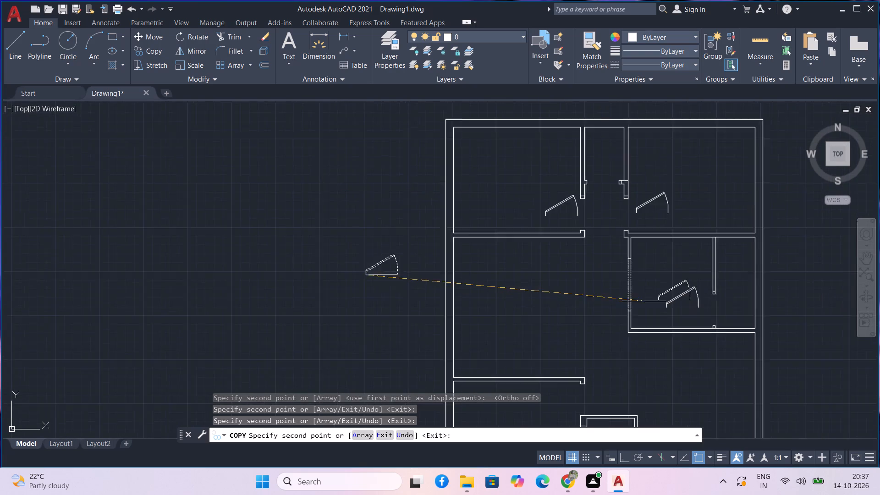
pyautogui.scroll(-1, 643, 301)
pyautogui.moveTo(601, 321); pyautogui.dragTo(560, 219, button='middle')
pyautogui.scroll(3, 549, 242)
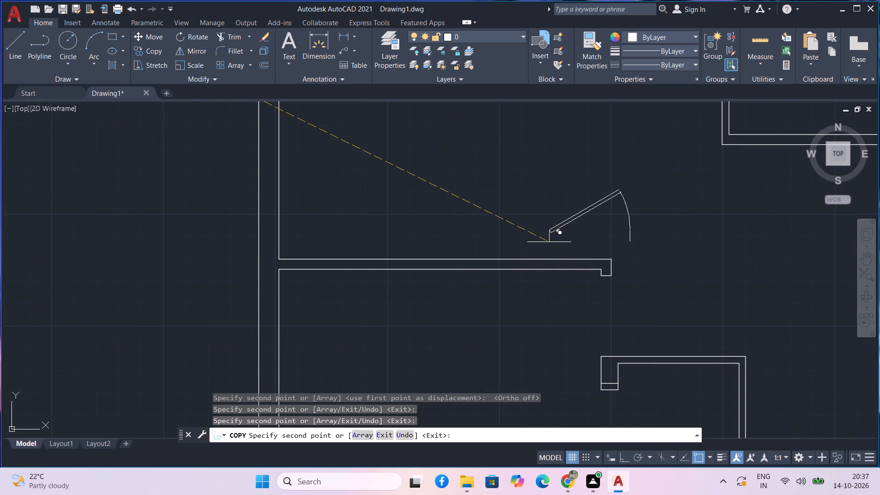
pyautogui.click(642, 293)
pyautogui.scroll(-2, 640, 307)
pyautogui.moveTo(639, 361); pyautogui.dragTo(621, 322, button='middle')
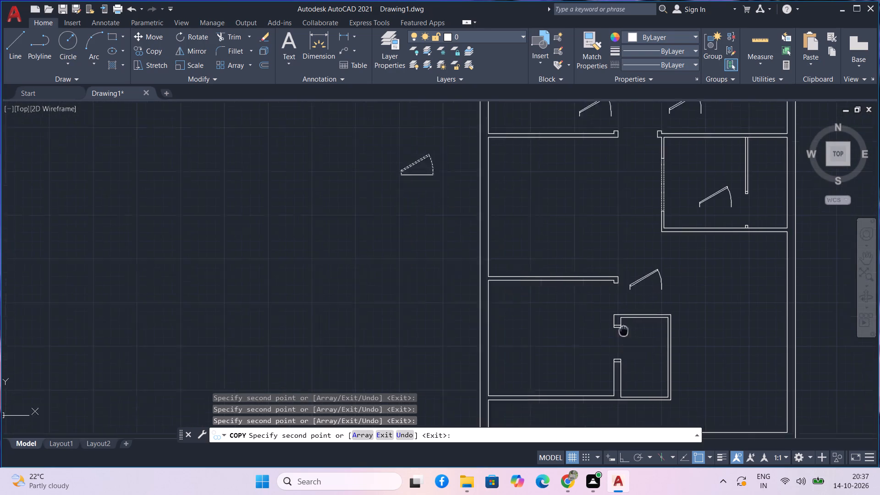
pyautogui.moveTo(621, 322); pyautogui.dragTo(610, 252, button='middle')
pyautogui.scroll(3, 614, 258)
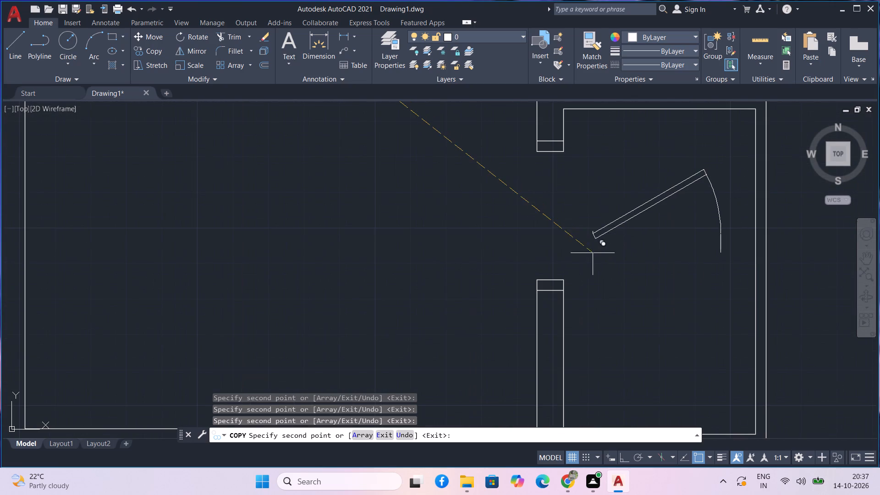
pyautogui.click(593, 253)
pyautogui.scroll(-3, 593, 253)
pyautogui.press('Escape')
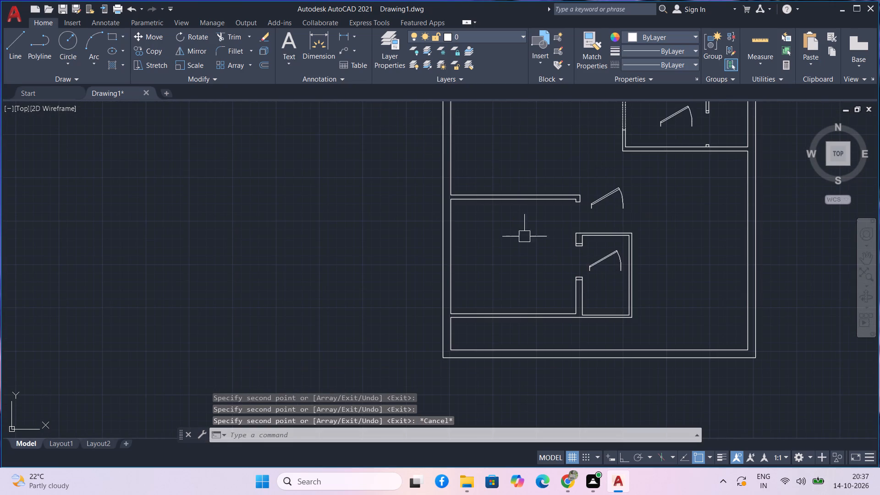
# Rotate the door copy beside the lower-left room's opening 90° clockwise about its latch-side end.
pyautogui.moveTo(524, 240); pyautogui.dragTo(522, 258, button='middle')
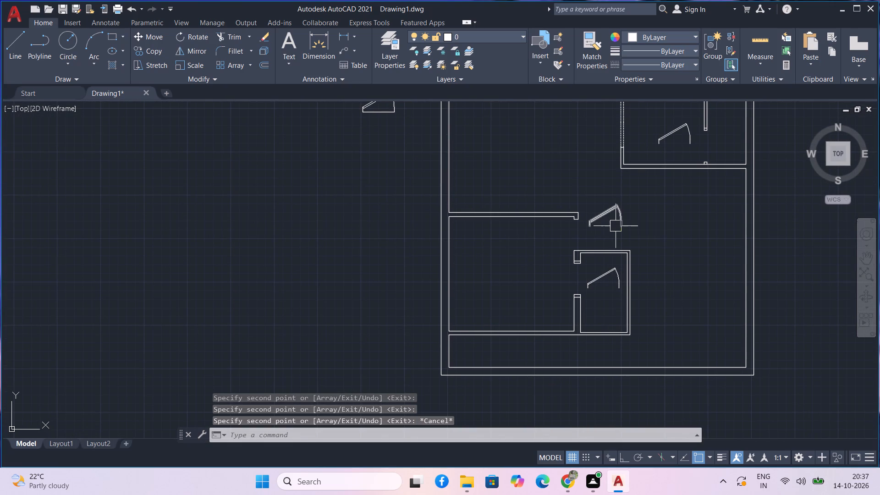
pyautogui.click(616, 221)
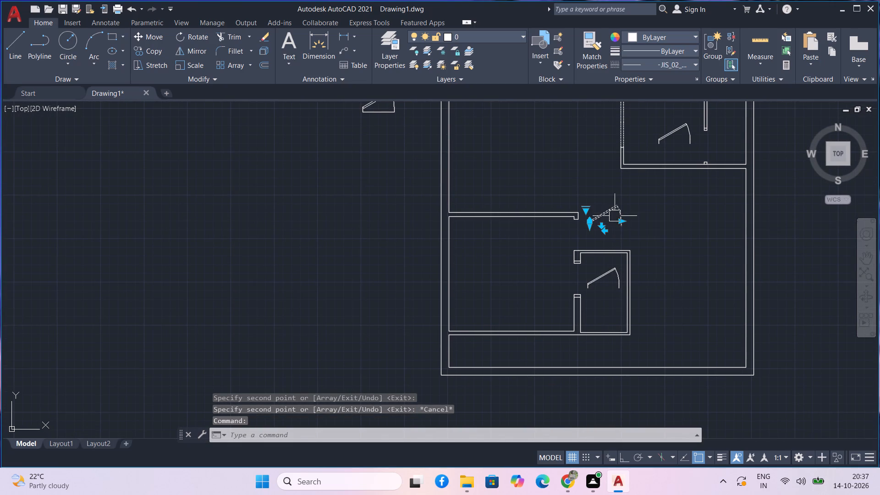
pyautogui.press('r')
pyautogui.write('o')
pyautogui.press('space')
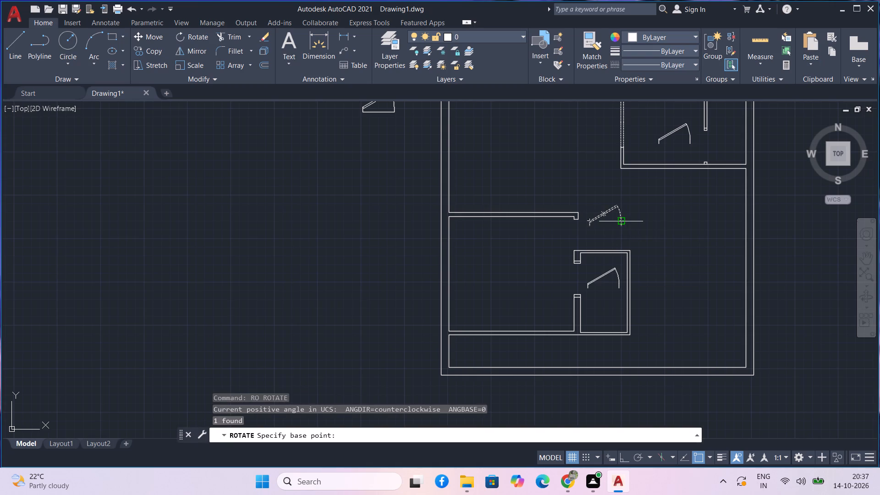
pyautogui.click(623, 220)
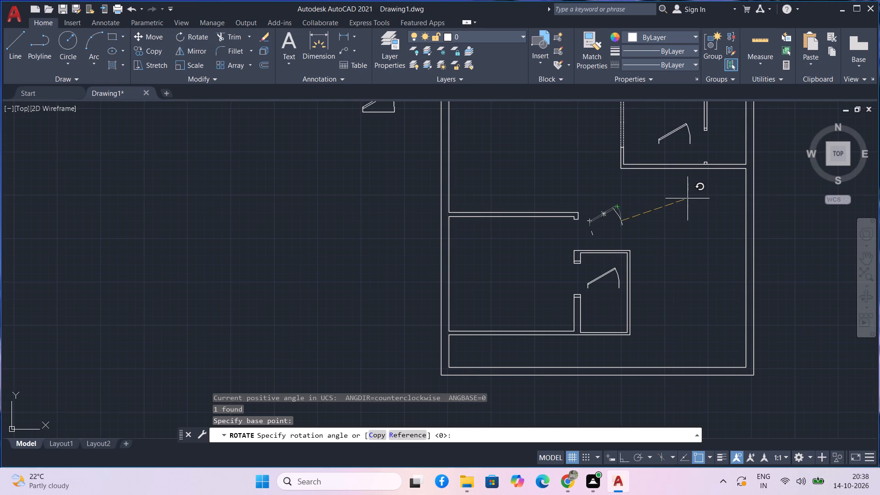
pyautogui.press('F8')
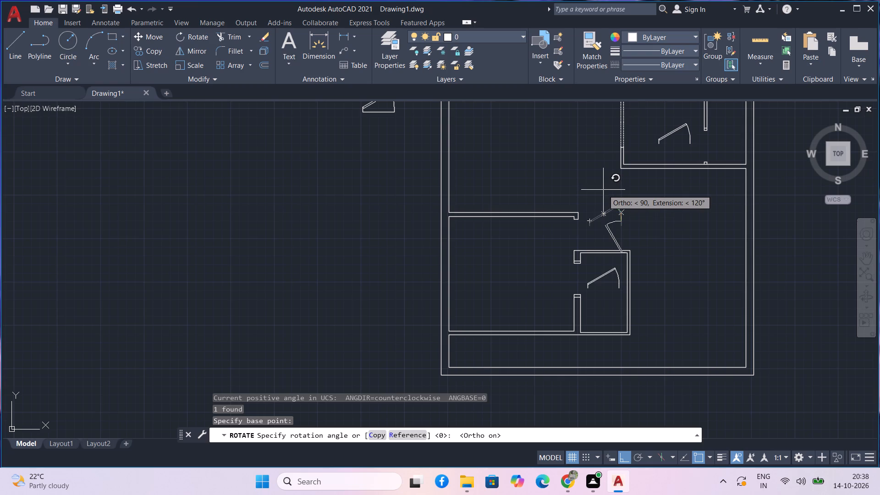
pyautogui.click(587, 304)
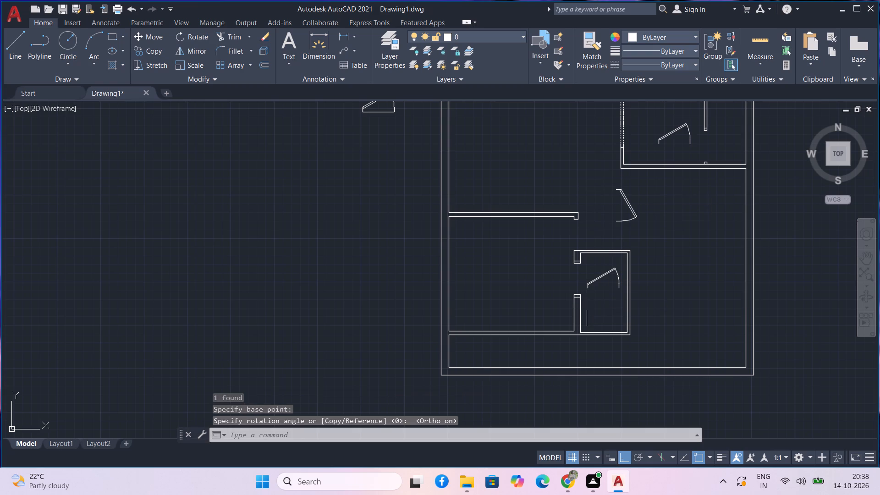
# Move the rotated door by its upper open frame corner onto the lower outer corner of the lower-left room's wall-end jamb.
pyautogui.click(638, 228)
pyautogui.click(631, 219)
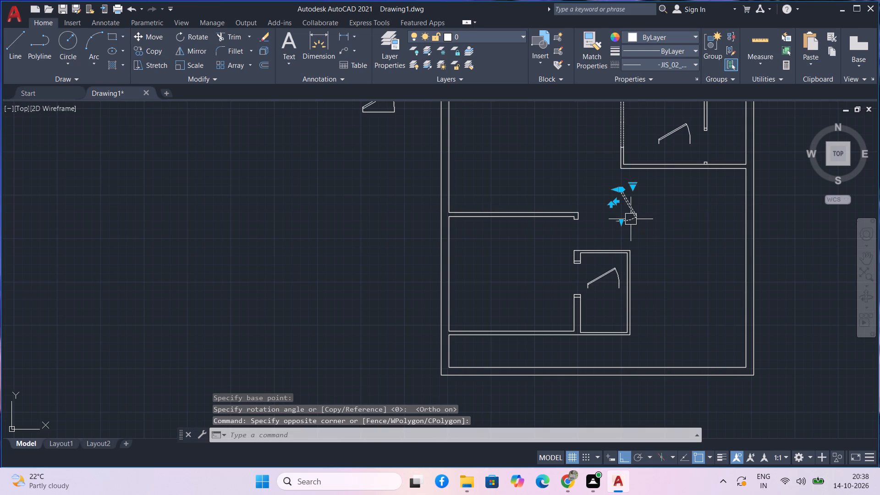
pyautogui.write('m')
pyautogui.press('space')
pyautogui.scroll(3, 614, 191)
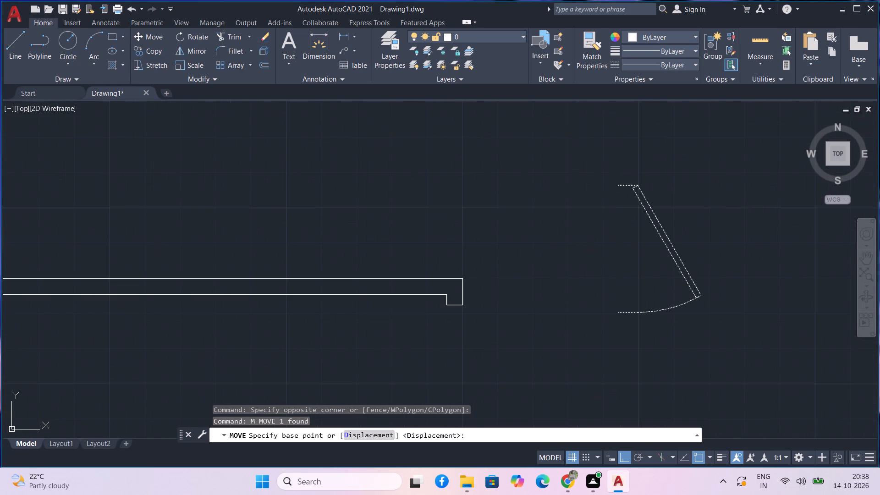
pyautogui.click(616, 184)
pyautogui.scroll(-2, 600, 243)
pyautogui.moveTo(591, 254); pyautogui.dragTo(587, 253, button='middle')
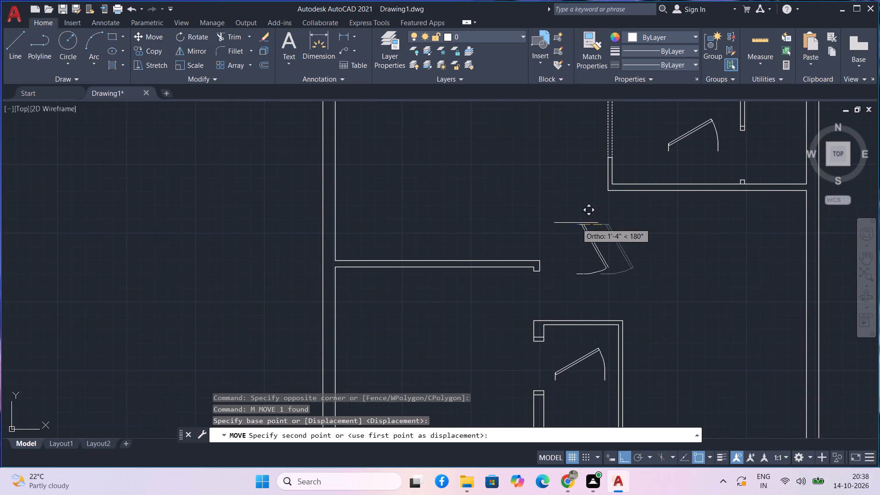
pyautogui.press('F8')
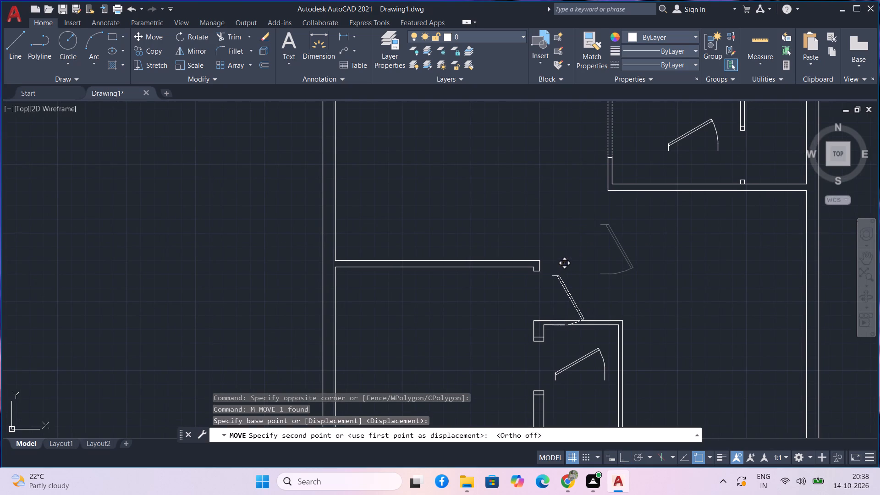
pyautogui.scroll(3, 548, 278)
pyautogui.scroll(-1, 527, 261)
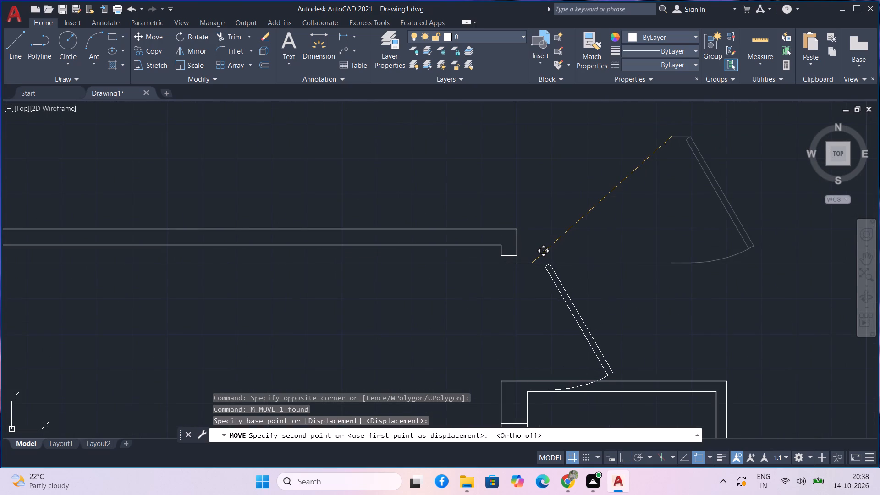
pyautogui.scroll(-1, 531, 264)
pyautogui.moveTo(527, 262); pyautogui.dragTo(527, 248, button='middle')
pyautogui.scroll(1, 517, 245)
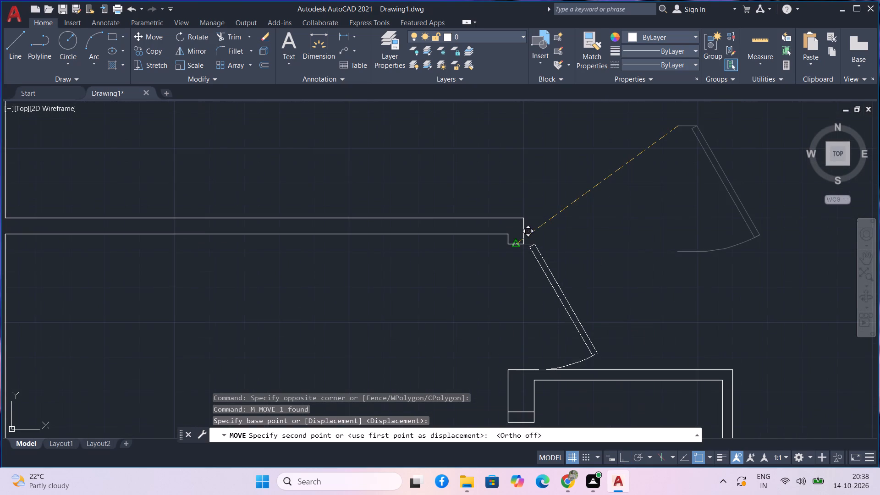
pyautogui.scroll(2, 517, 245)
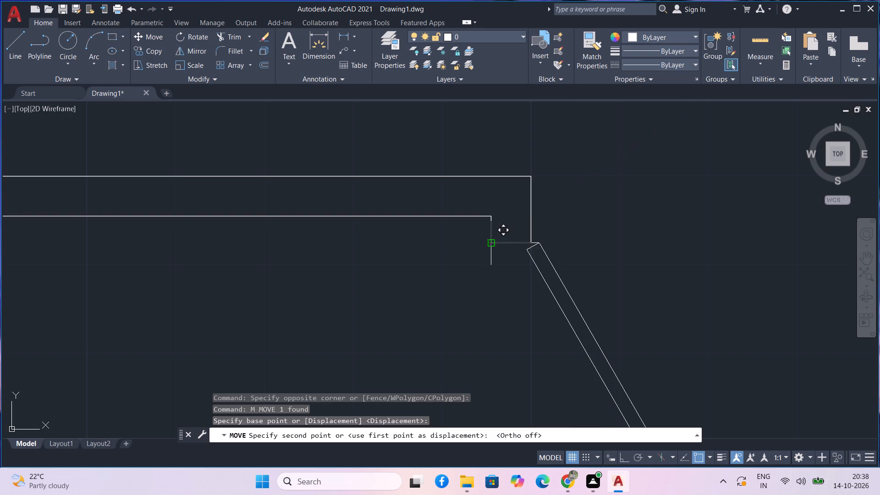
pyautogui.scroll(-2, 490, 243)
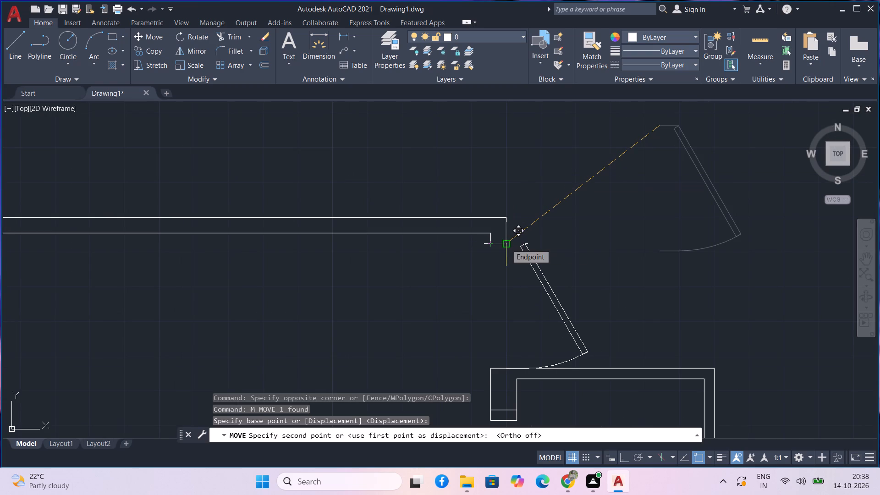
pyautogui.click(506, 244)
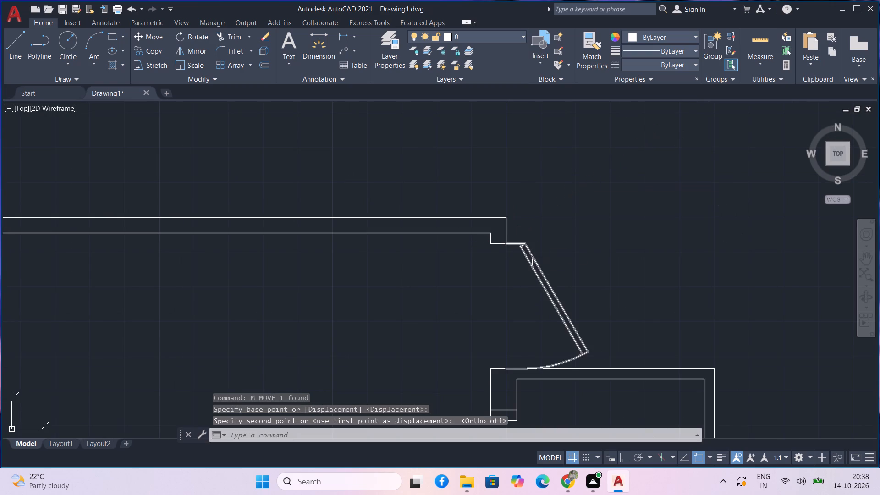
# Flip the placed door about its opening line so the leaf swings into the lower-left room.
pyautogui.click(538, 260)
pyautogui.click(505, 291)
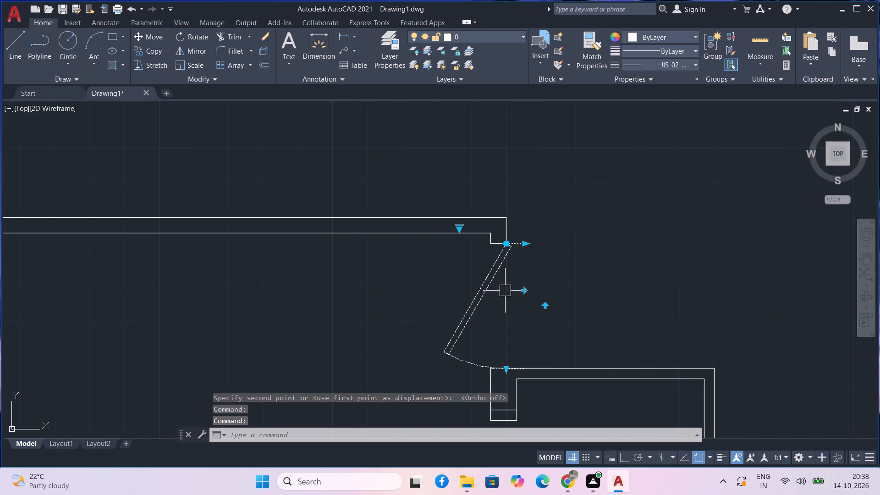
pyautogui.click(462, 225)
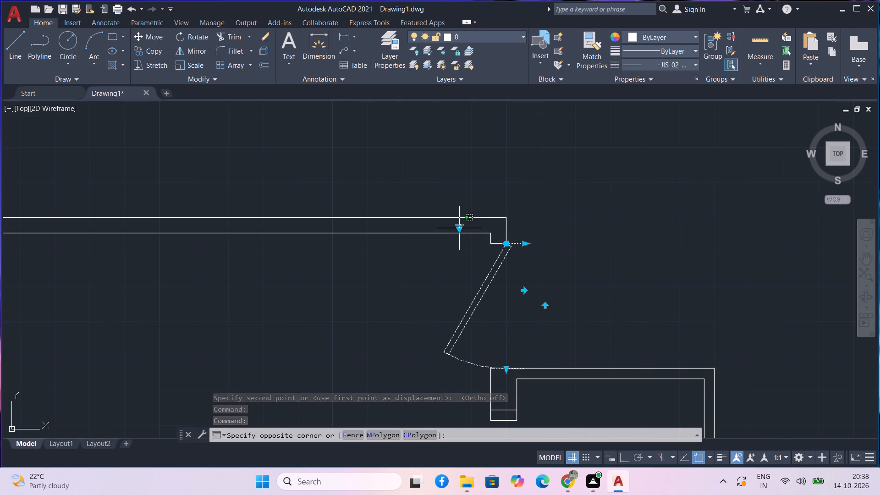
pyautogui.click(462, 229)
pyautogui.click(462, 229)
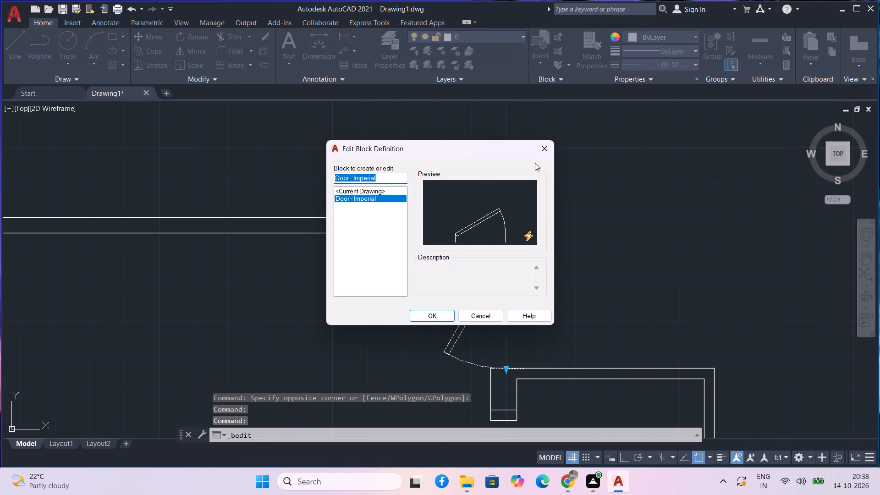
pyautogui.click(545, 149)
# Set the lower-left room door's opening angle to Open 90º.
pyautogui.scroll(2, 499, 208)
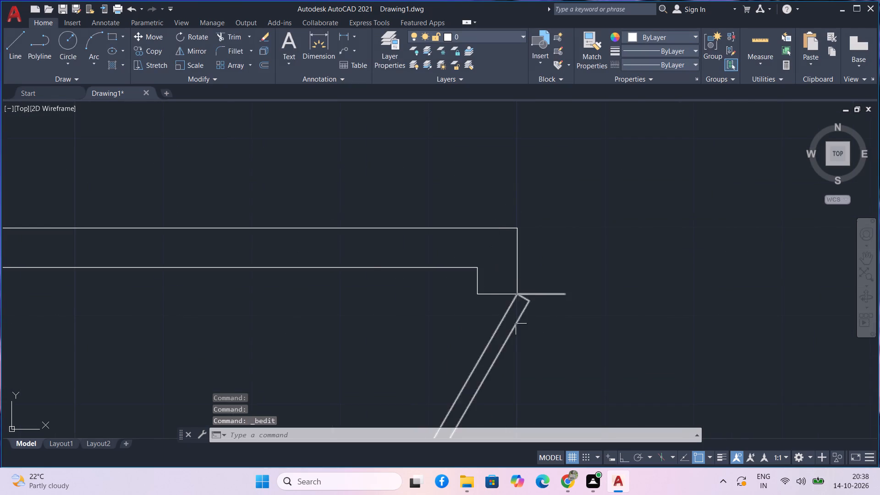
pyautogui.click(521, 329)
pyautogui.scroll(2, 388, 253)
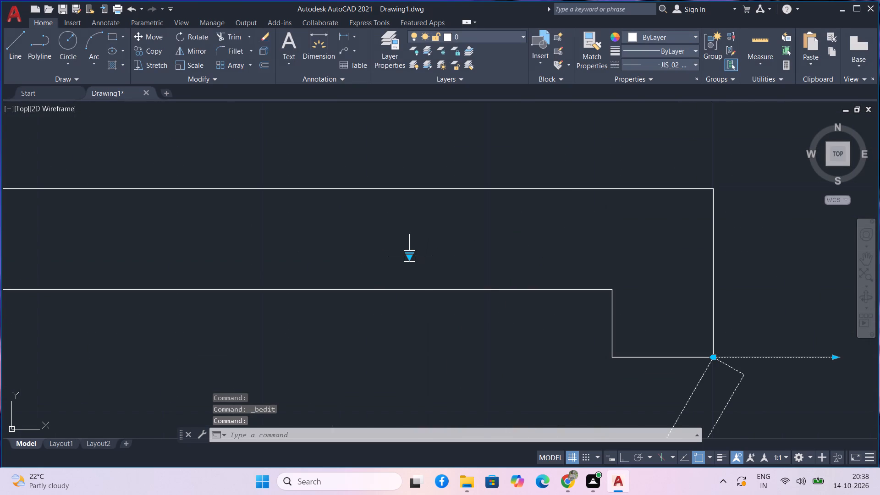
pyautogui.click(411, 256)
pyautogui.click(455, 297)
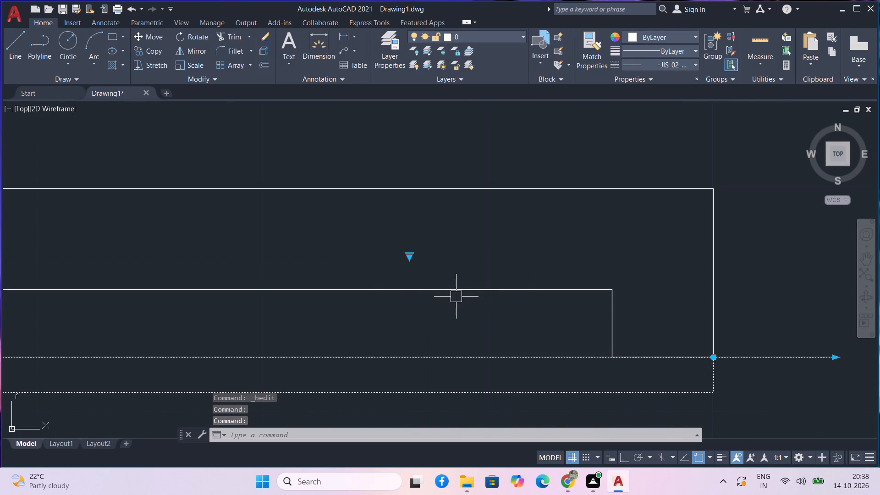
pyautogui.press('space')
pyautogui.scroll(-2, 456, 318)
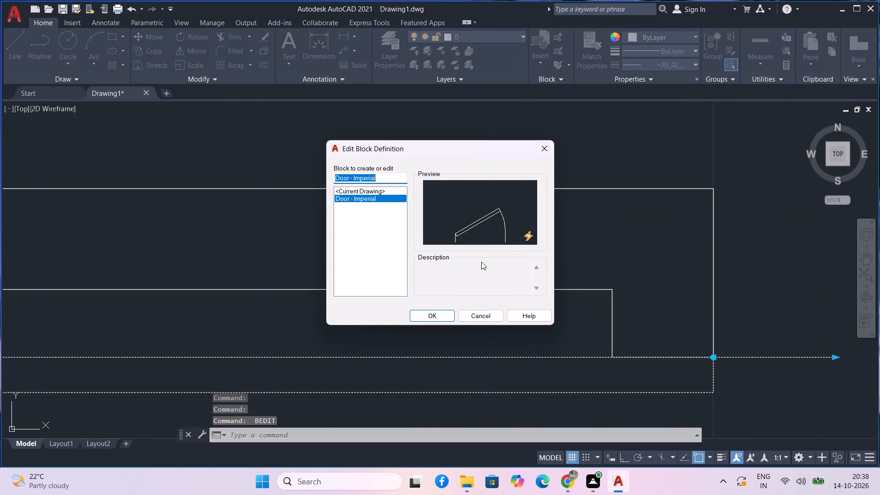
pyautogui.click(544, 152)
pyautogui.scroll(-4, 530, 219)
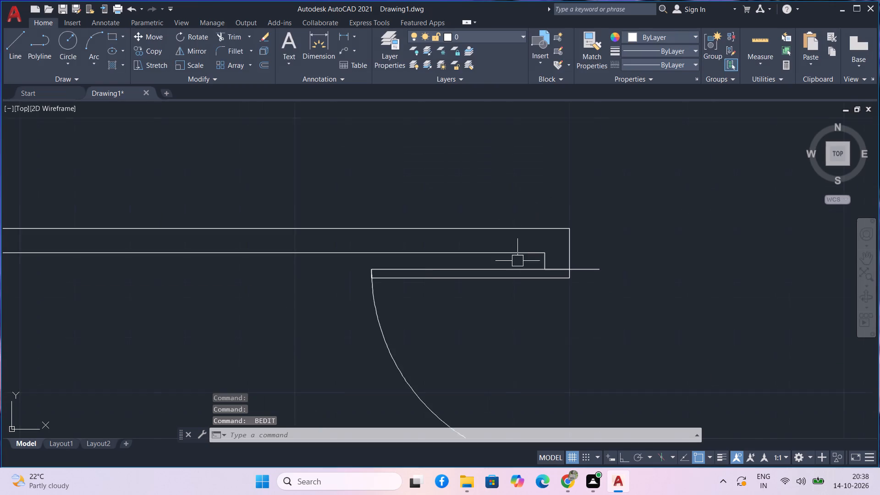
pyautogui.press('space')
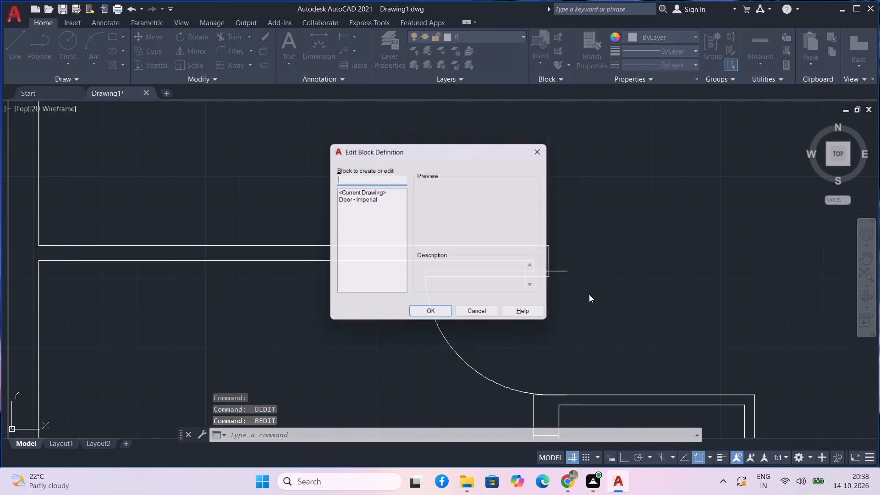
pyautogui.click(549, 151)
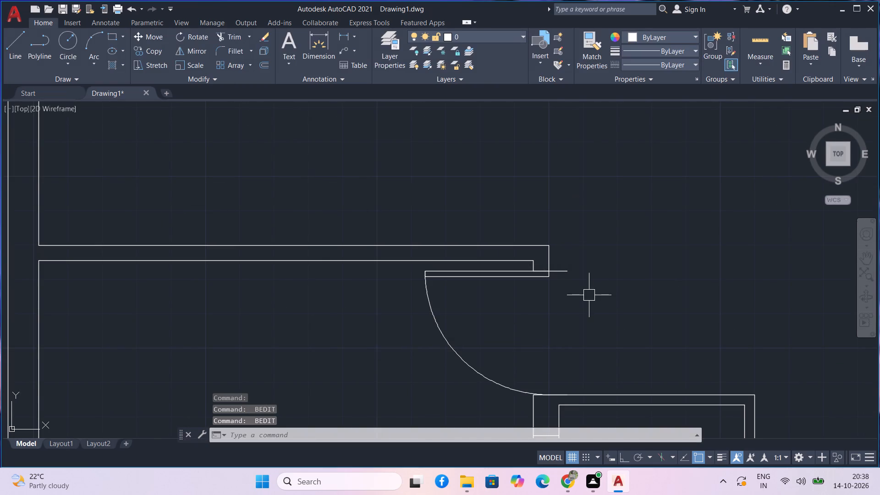
# Move the lower-left room's door by the outer end of its hinge-side frame line onto the jamb's lower inner corner.
pyautogui.click(568, 269)
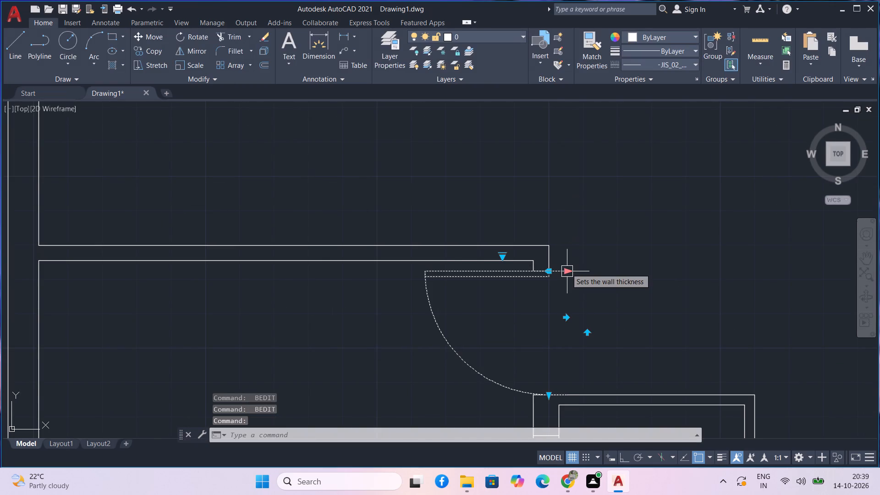
pyautogui.press('m')
pyautogui.press('space')
pyautogui.scroll(2, 565, 266)
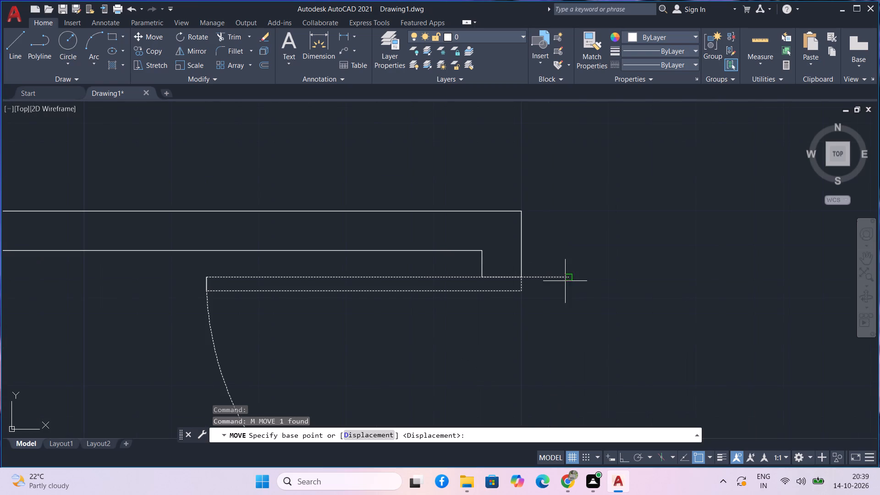
pyautogui.click(567, 280)
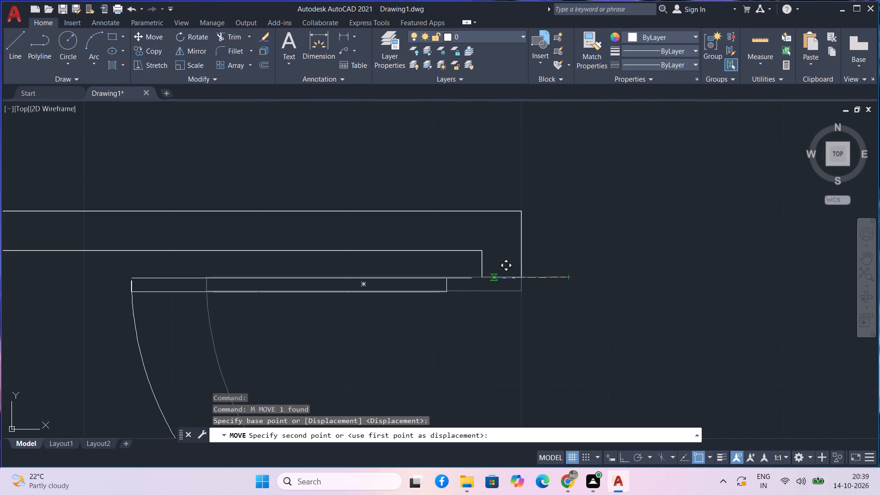
pyautogui.click(483, 275)
pyautogui.scroll(-1, 583, 282)
pyautogui.scroll(-2, 603, 315)
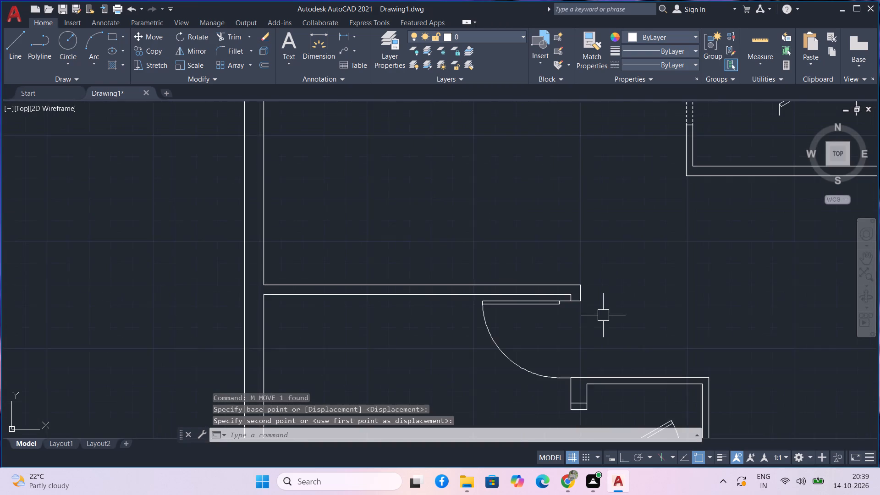
# Rotate the door copy in the small room 90° clockwise about the open end of its hinge-side frame line.
pyautogui.moveTo(603, 315); pyautogui.dragTo(587, 258, button='middle')
pyautogui.scroll(-1, 599, 268)
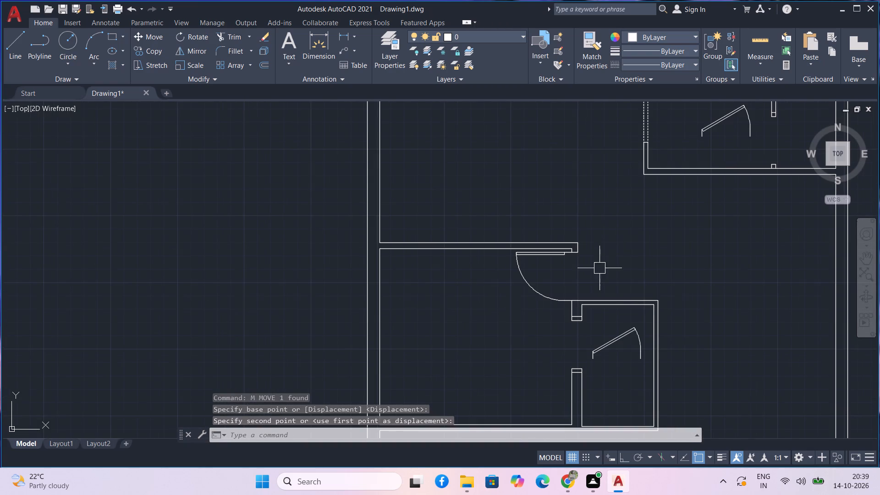
pyautogui.moveTo(606, 349); pyautogui.dragTo(598, 310, button='middle')
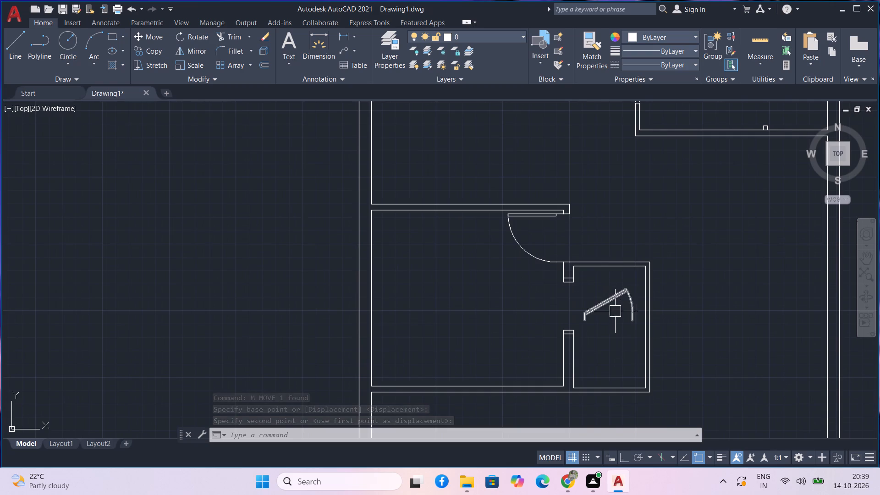
pyautogui.click(615, 311)
pyautogui.click(606, 292)
pyautogui.write('ro')
pyautogui.press('space')
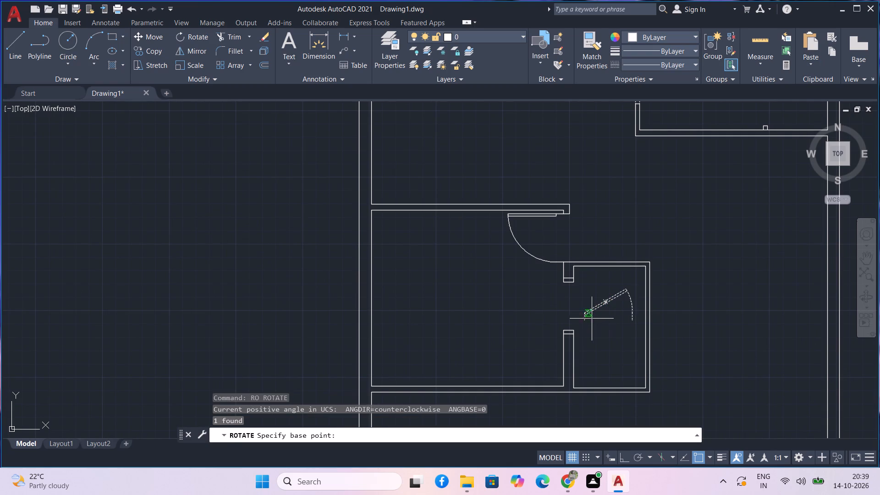
pyautogui.press('F8')
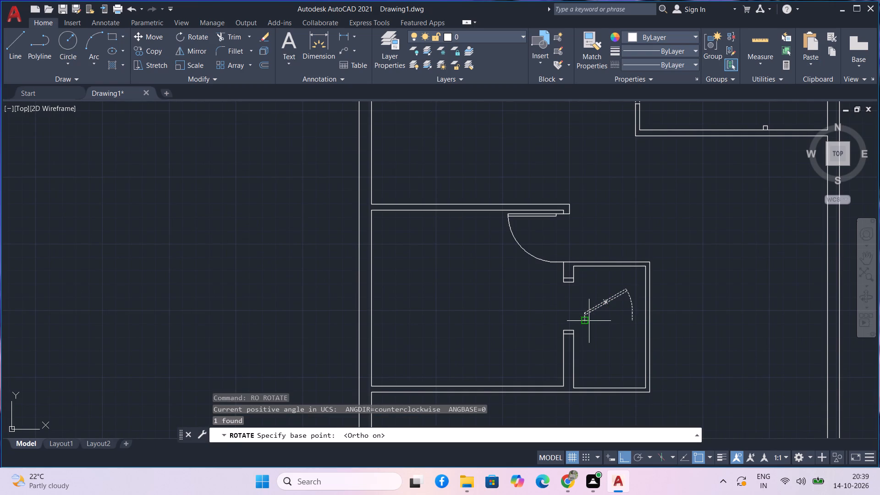
pyautogui.click(589, 321)
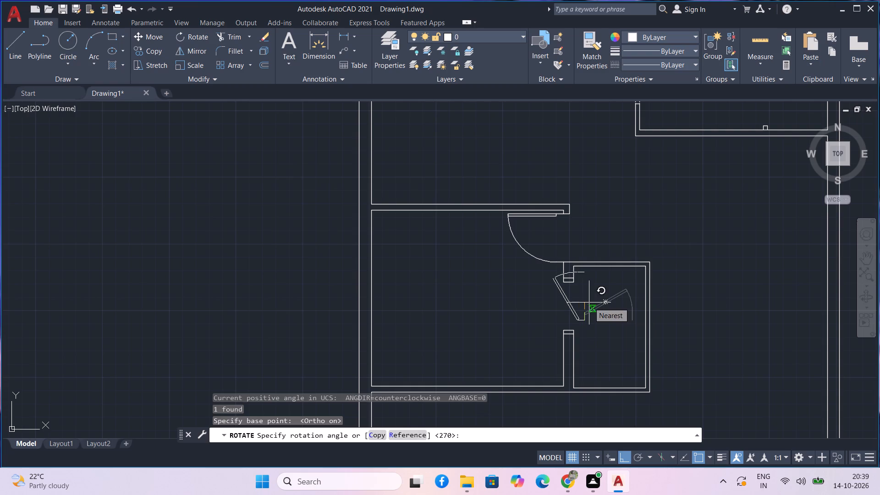
pyautogui.click(584, 335)
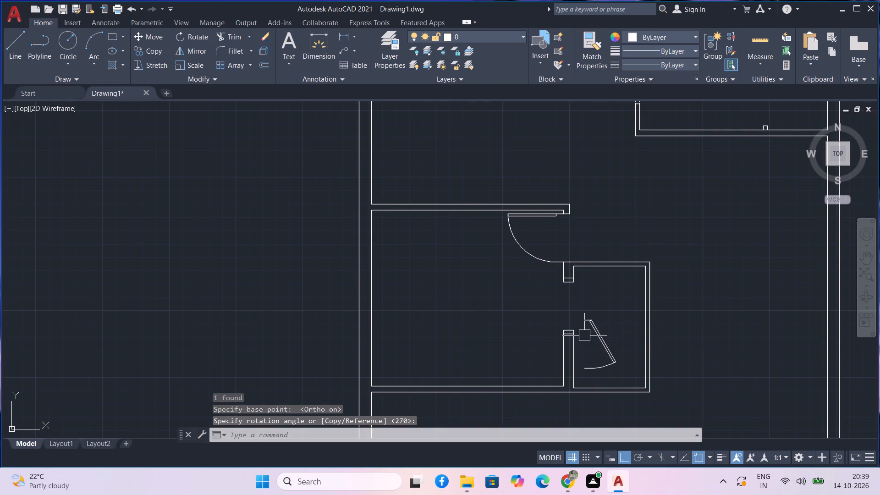
# Move the rotated door by its upper frame line's open end onto the midpoint of the small room's upper jamb edge.
pyautogui.click(616, 340)
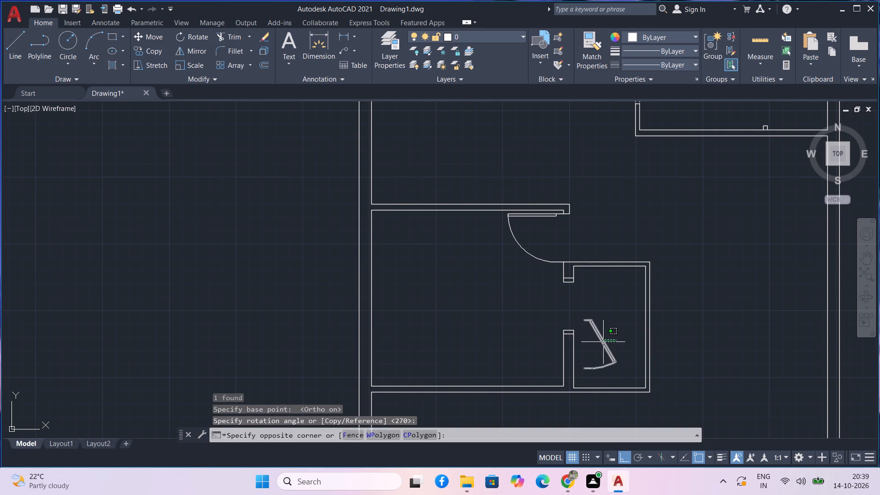
pyautogui.click(600, 344)
pyautogui.write('m')
pyautogui.press('space')
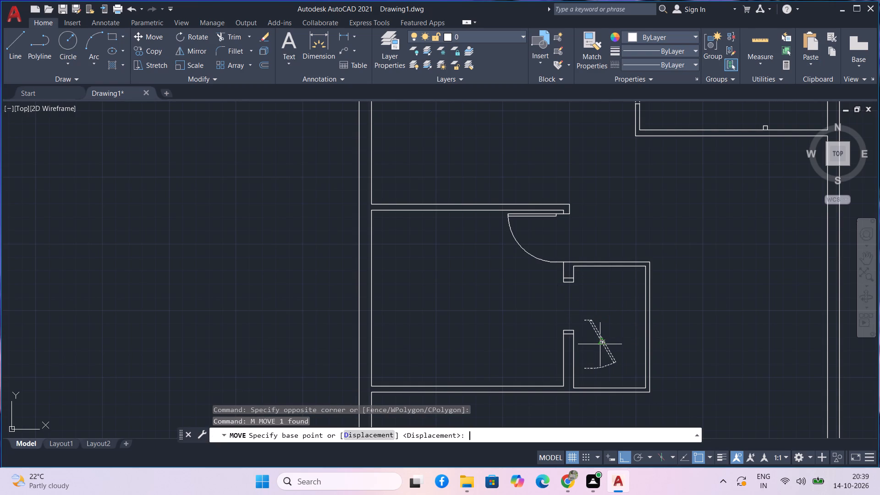
pyautogui.scroll(4, 574, 314)
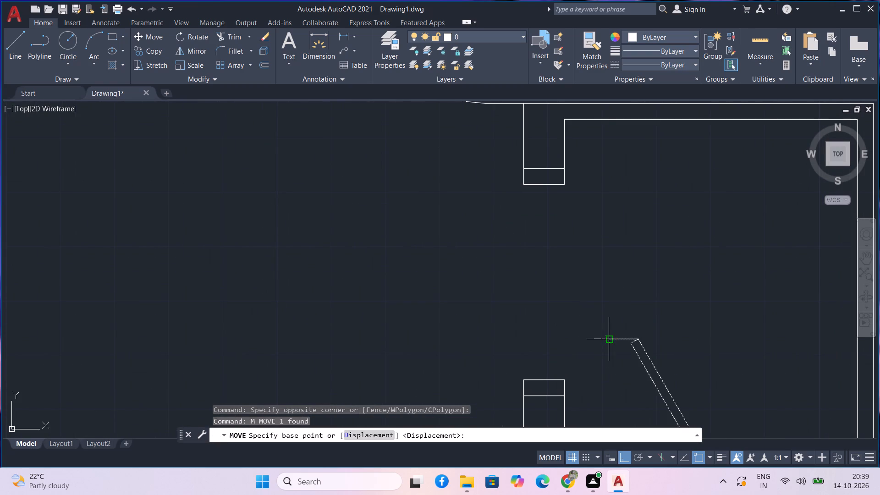
pyautogui.click(608, 342)
pyautogui.press('F8')
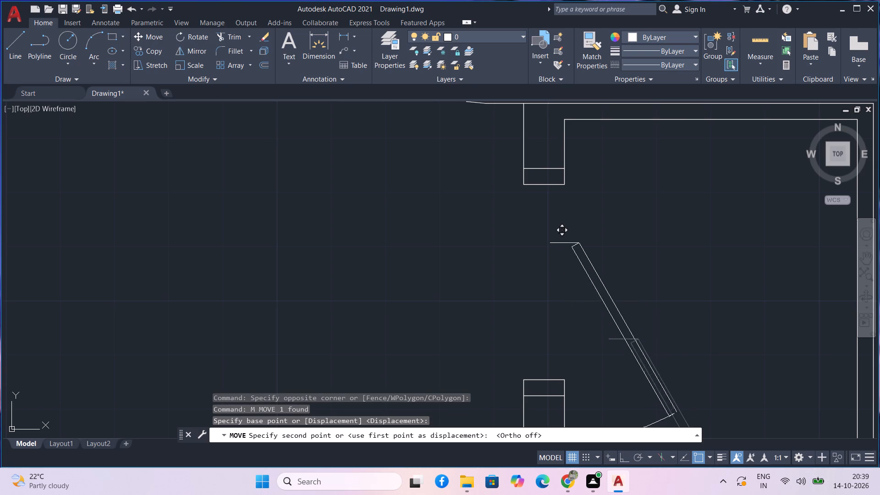
pyautogui.click(542, 184)
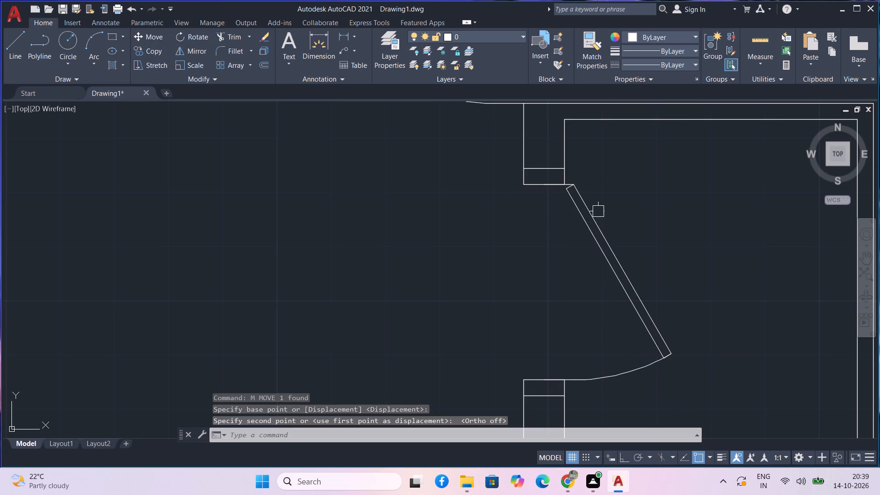
# Set the small room door's opening angle to Open 90º.
pyautogui.click(604, 229)
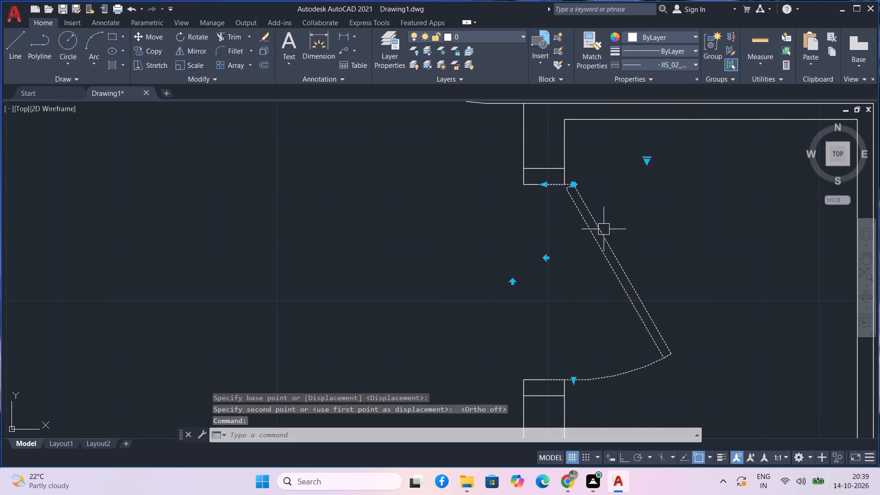
pyautogui.click(645, 161)
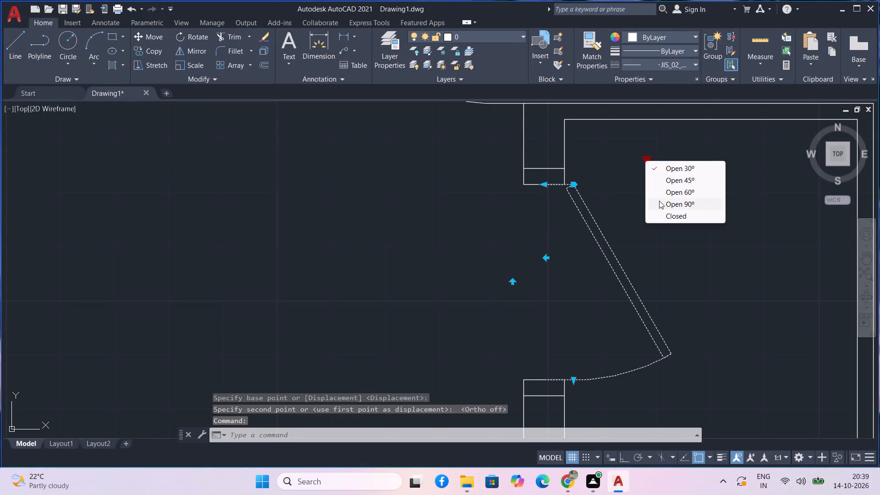
pyautogui.click(661, 202)
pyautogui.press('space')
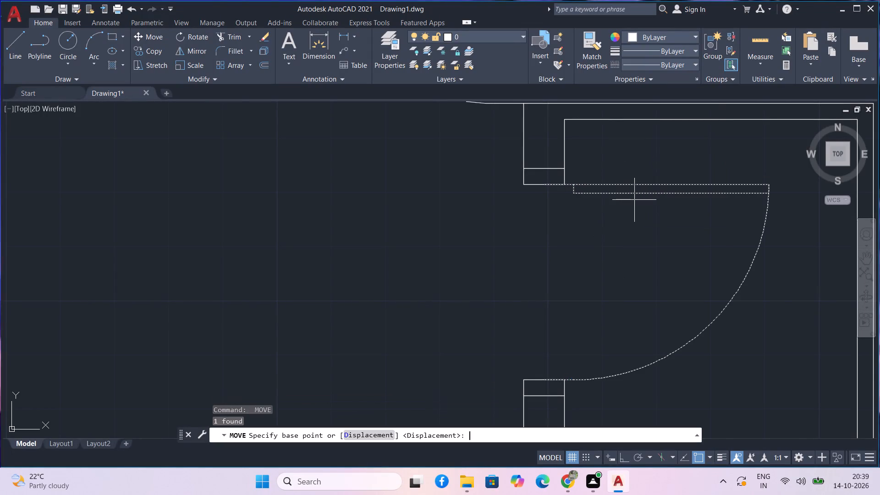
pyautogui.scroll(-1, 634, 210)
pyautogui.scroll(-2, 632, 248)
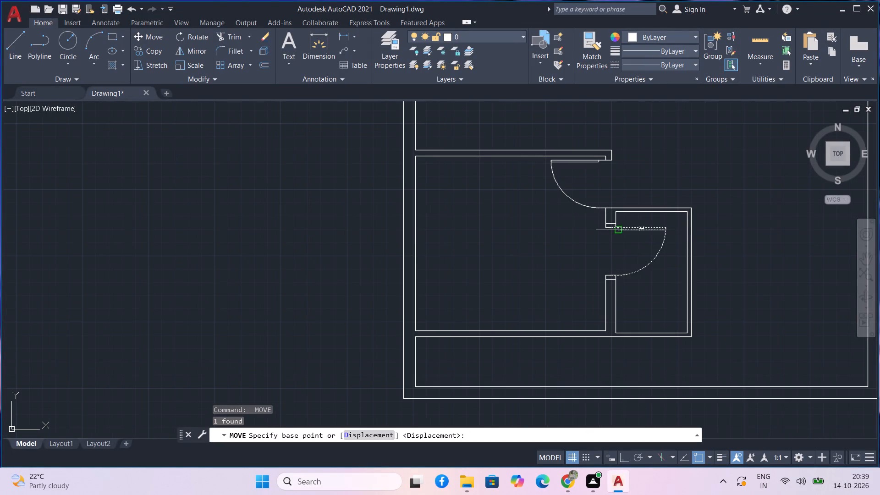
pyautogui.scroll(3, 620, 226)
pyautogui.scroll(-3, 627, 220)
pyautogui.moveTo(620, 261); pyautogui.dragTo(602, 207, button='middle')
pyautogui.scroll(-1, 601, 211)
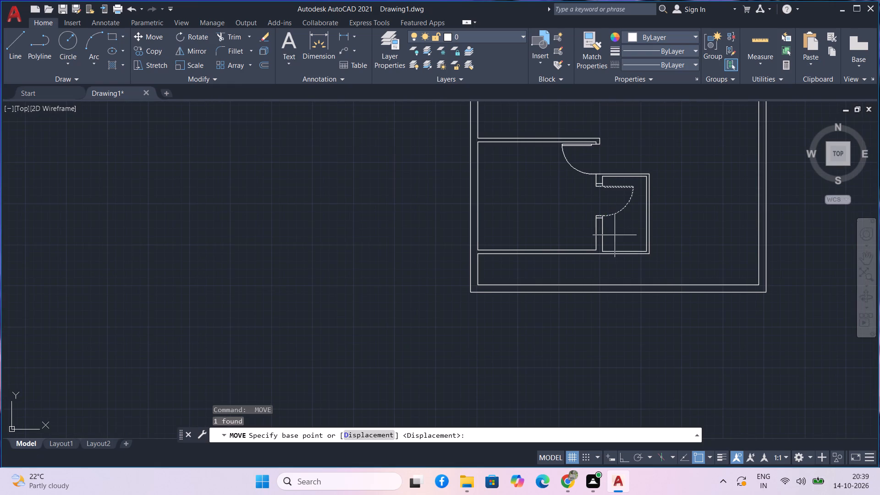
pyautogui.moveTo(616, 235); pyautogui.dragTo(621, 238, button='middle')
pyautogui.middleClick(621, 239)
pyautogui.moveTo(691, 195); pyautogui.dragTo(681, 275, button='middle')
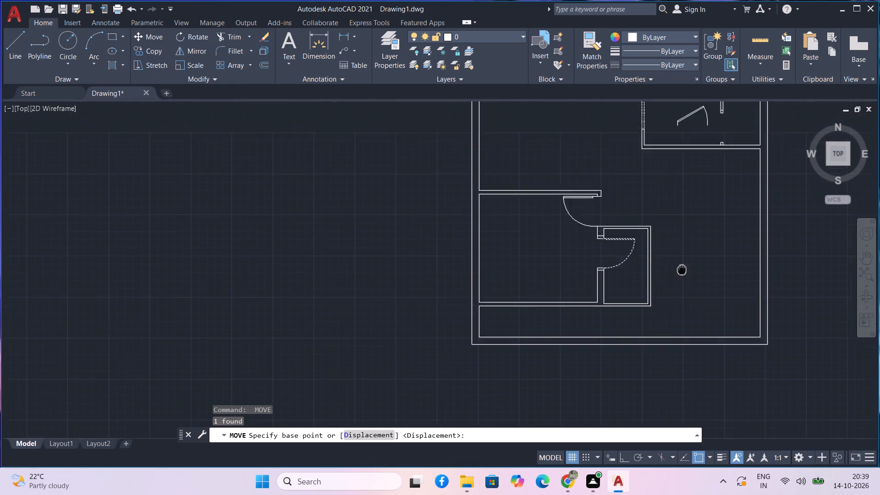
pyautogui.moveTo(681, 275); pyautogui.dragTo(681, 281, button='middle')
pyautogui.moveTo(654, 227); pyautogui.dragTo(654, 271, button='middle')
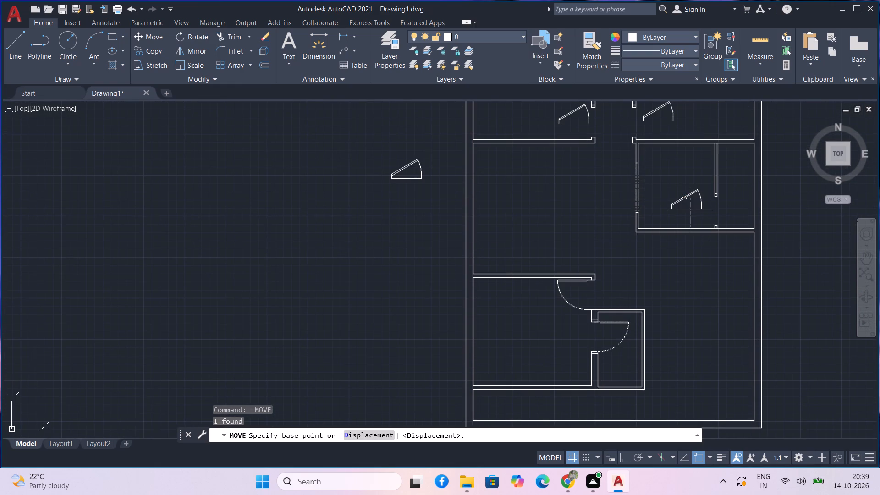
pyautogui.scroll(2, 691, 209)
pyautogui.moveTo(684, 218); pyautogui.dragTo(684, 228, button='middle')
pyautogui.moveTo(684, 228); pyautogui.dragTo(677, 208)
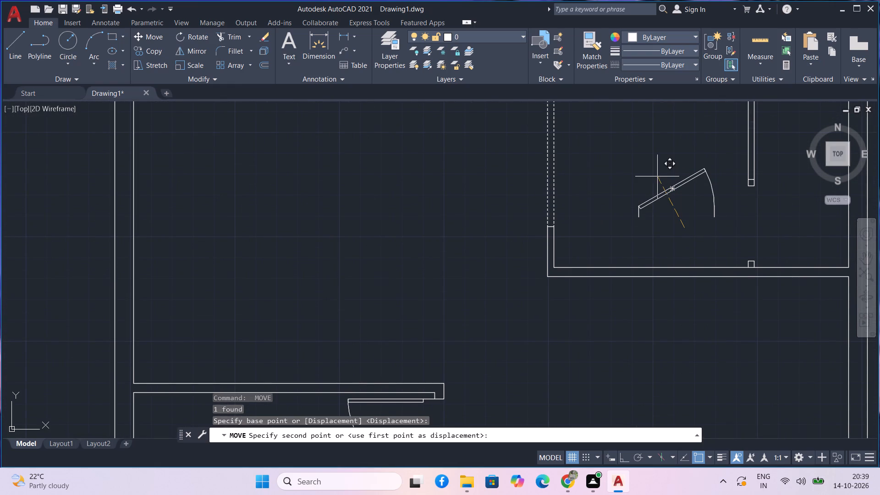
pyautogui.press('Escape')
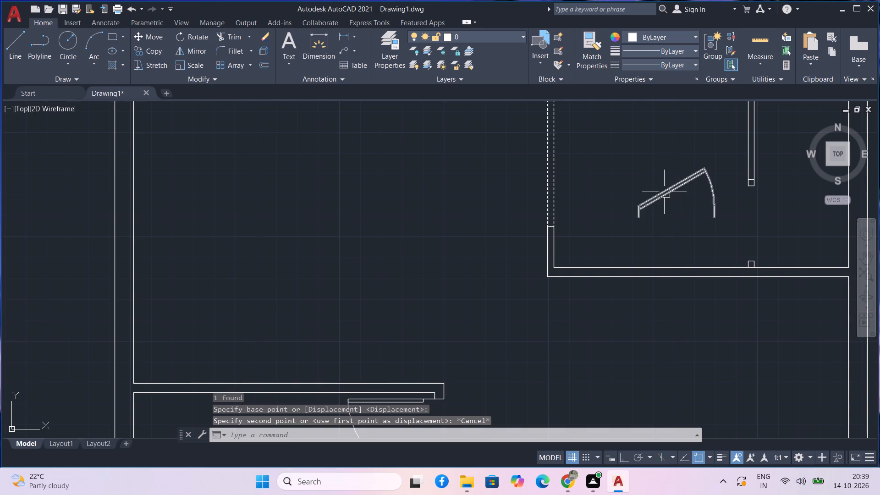
# Rotate the door in the middle right room 90° clockwise about the open end of its hinge-side frame line.
pyautogui.click(664, 190)
pyautogui.write('ro')
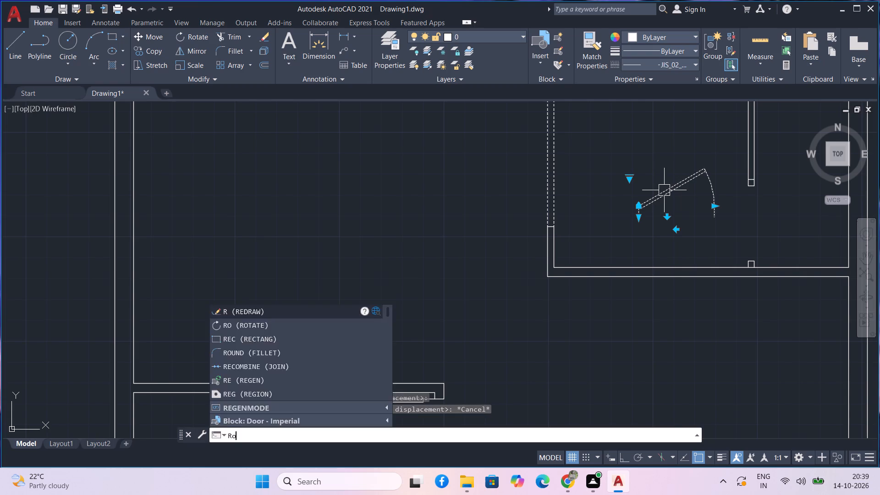
pyautogui.press('space')
pyautogui.click(639, 215)
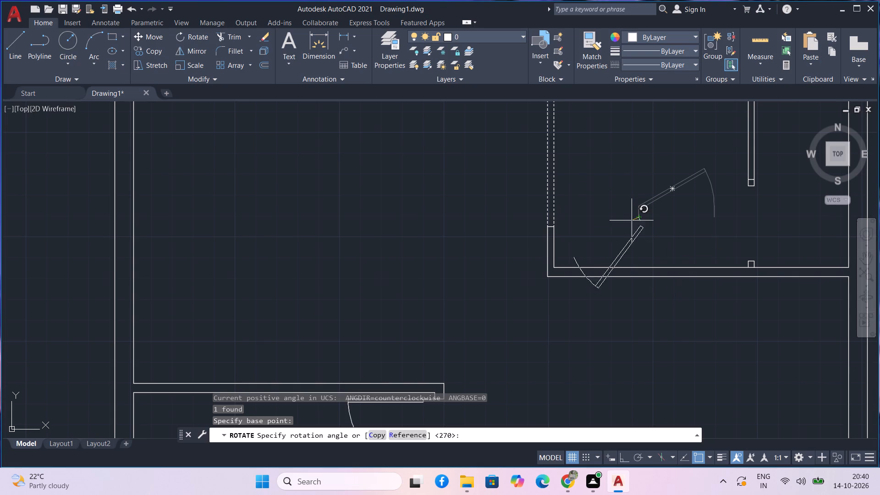
pyautogui.press('F8')
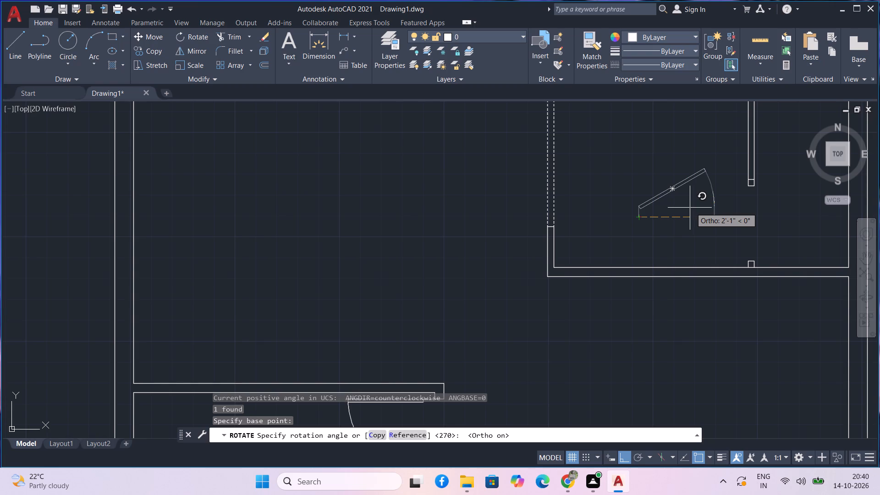
pyautogui.moveTo(627, 239); pyautogui.dragTo(617, 239)
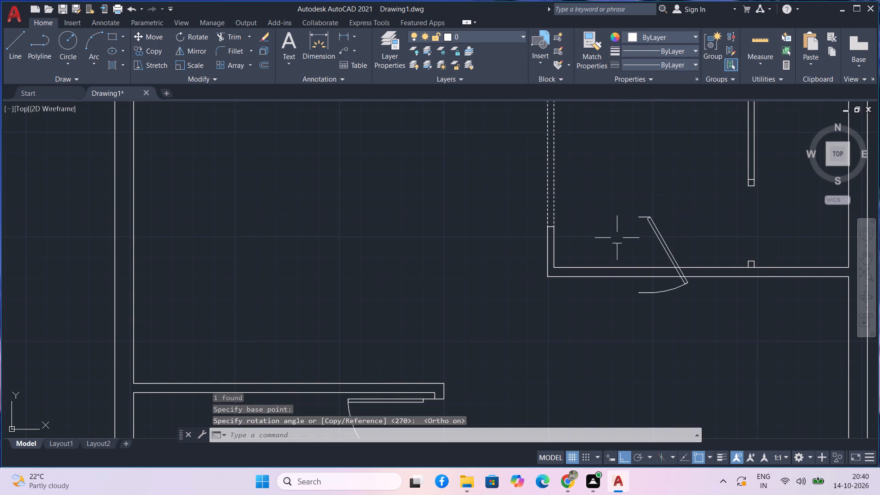
# Move the rotated door by its hinge-side frame line's open end onto the lower right corner of the partition's upper jamb.
pyautogui.click(650, 233)
pyautogui.write('m')
pyautogui.press('space')
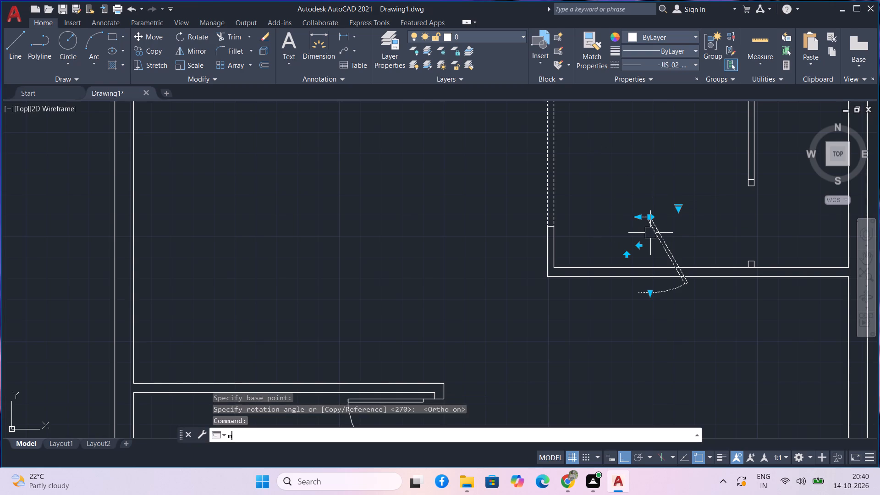
pyautogui.scroll(3, 631, 225)
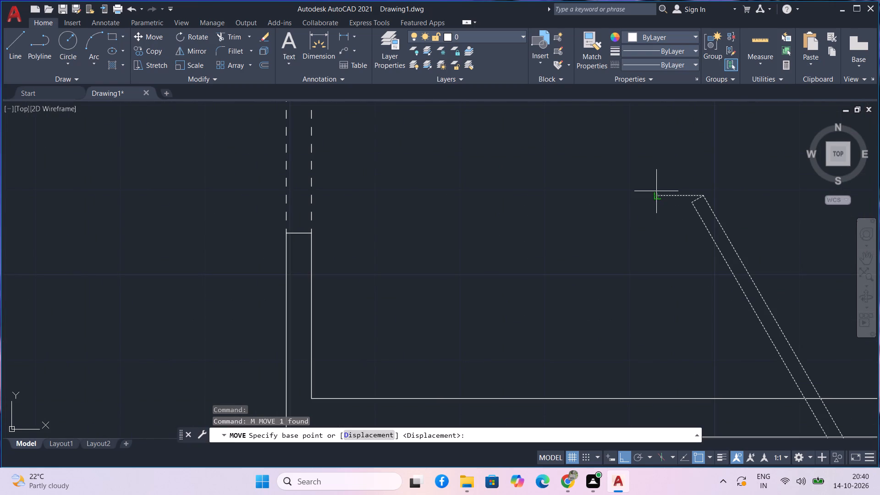
pyautogui.click(656, 198)
pyautogui.scroll(-4, 689, 203)
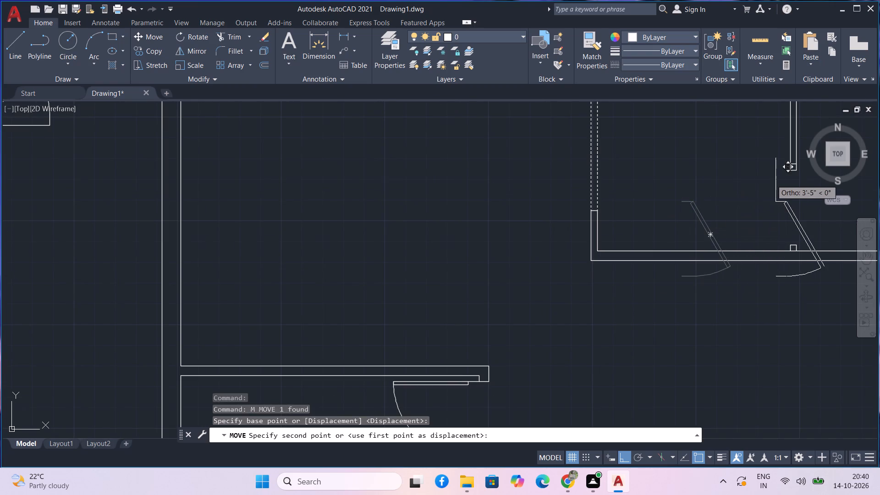
pyautogui.press('F8')
pyautogui.scroll(-1, 790, 181)
pyautogui.scroll(1, 790, 181)
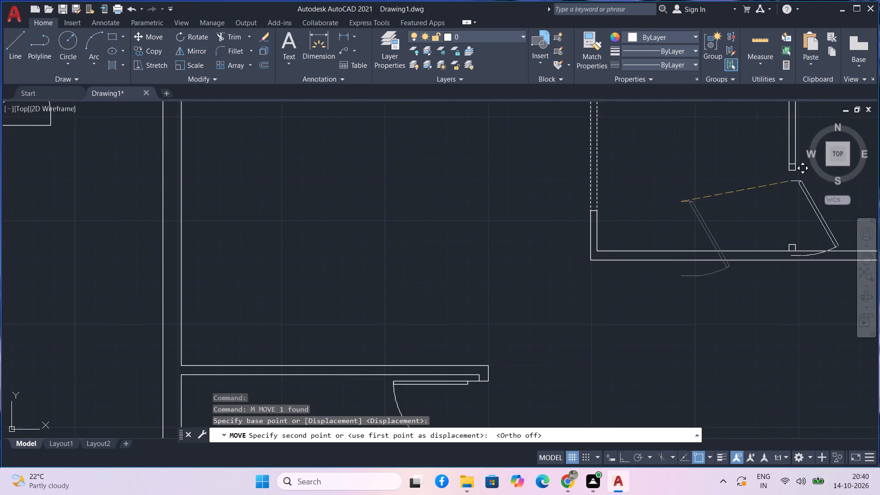
pyautogui.moveTo(790, 181); pyautogui.dragTo(671, 180, button='middle')
pyautogui.scroll(3, 676, 173)
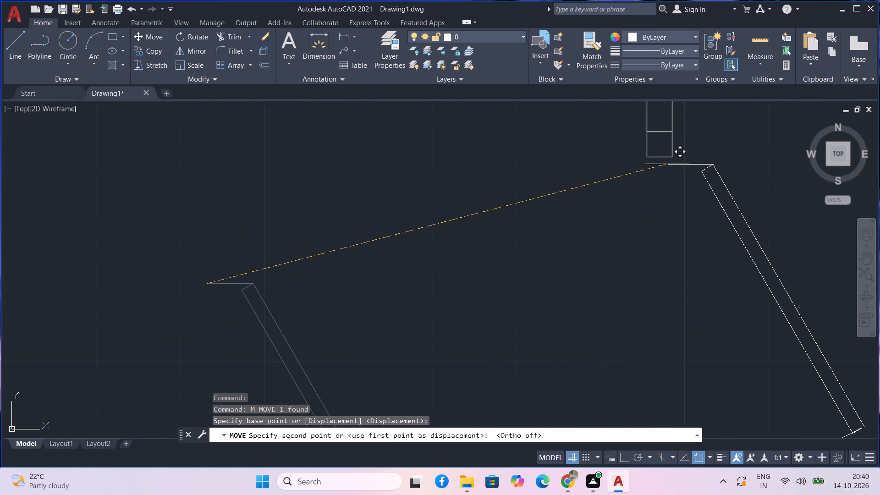
pyautogui.click(669, 155)
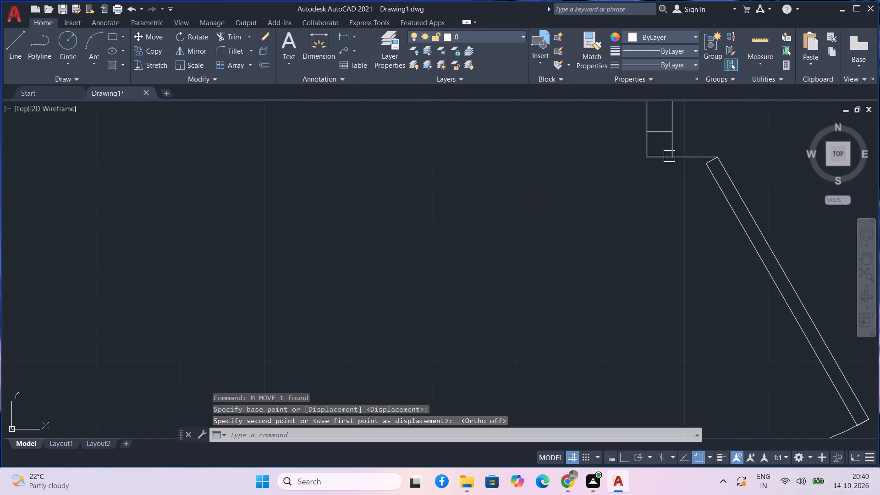
# Flip the partition door so it hinges on the lower jamb, and set its opening angle to Open 90º.
pyautogui.scroll(-2, 669, 158)
pyautogui.click(712, 198)
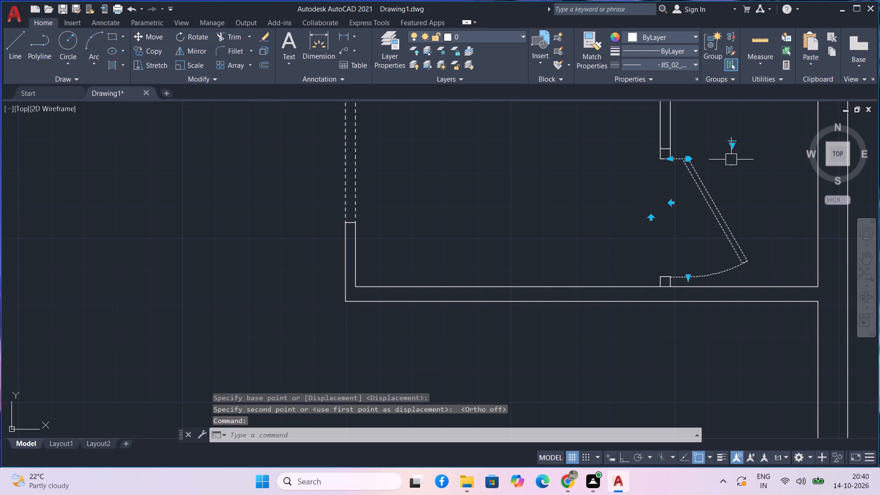
pyautogui.click(652, 217)
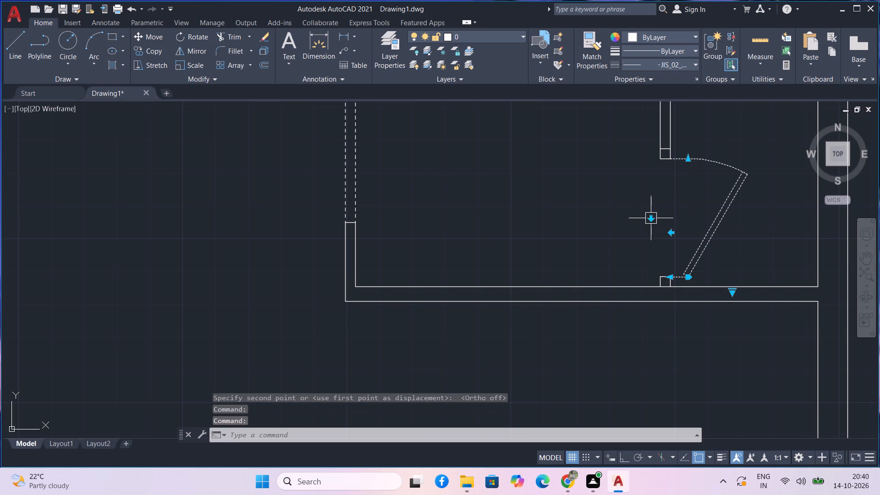
pyautogui.scroll(2, 726, 290)
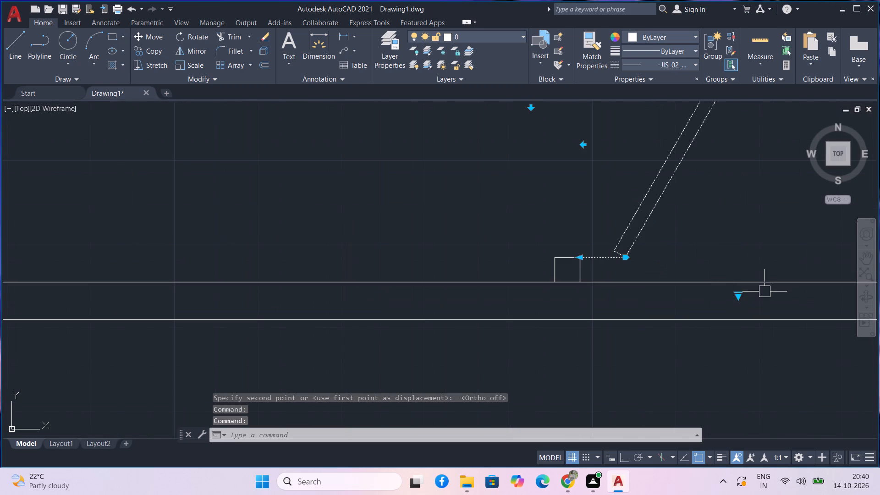
pyautogui.click(740, 298)
pyautogui.click(758, 341)
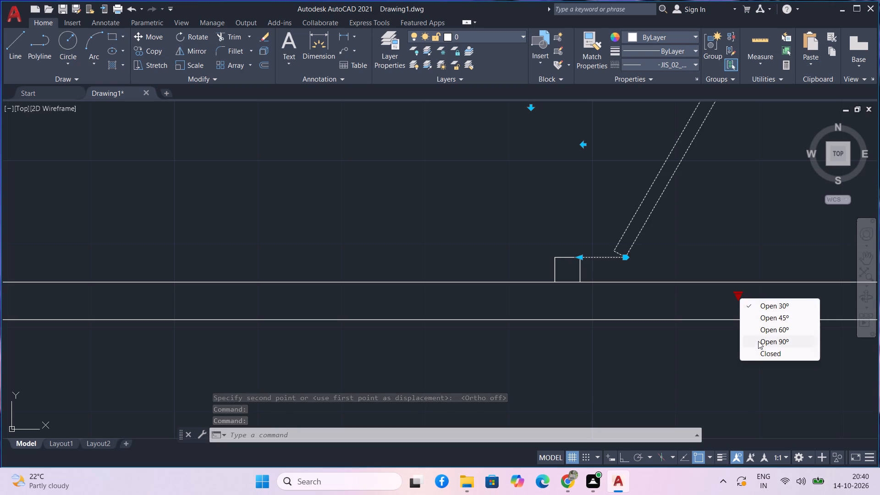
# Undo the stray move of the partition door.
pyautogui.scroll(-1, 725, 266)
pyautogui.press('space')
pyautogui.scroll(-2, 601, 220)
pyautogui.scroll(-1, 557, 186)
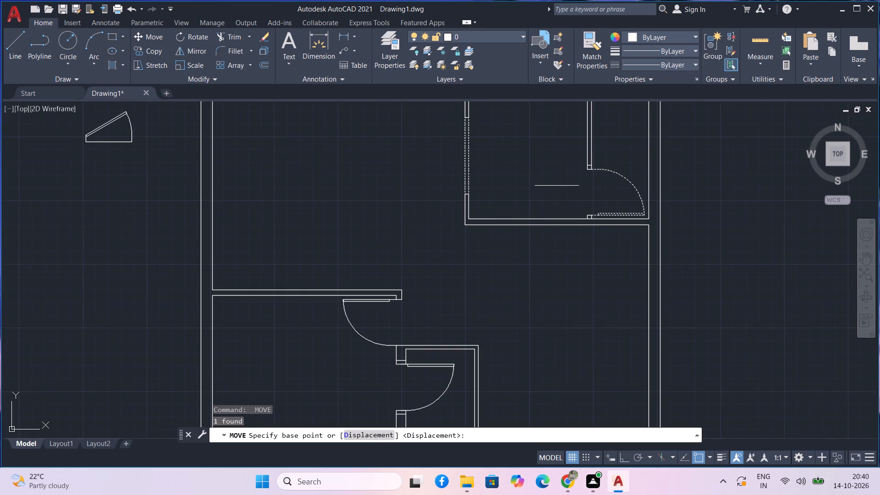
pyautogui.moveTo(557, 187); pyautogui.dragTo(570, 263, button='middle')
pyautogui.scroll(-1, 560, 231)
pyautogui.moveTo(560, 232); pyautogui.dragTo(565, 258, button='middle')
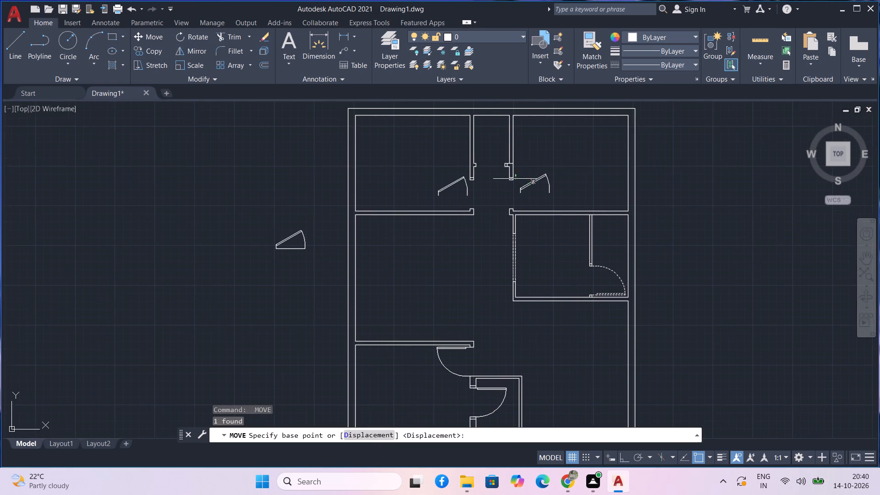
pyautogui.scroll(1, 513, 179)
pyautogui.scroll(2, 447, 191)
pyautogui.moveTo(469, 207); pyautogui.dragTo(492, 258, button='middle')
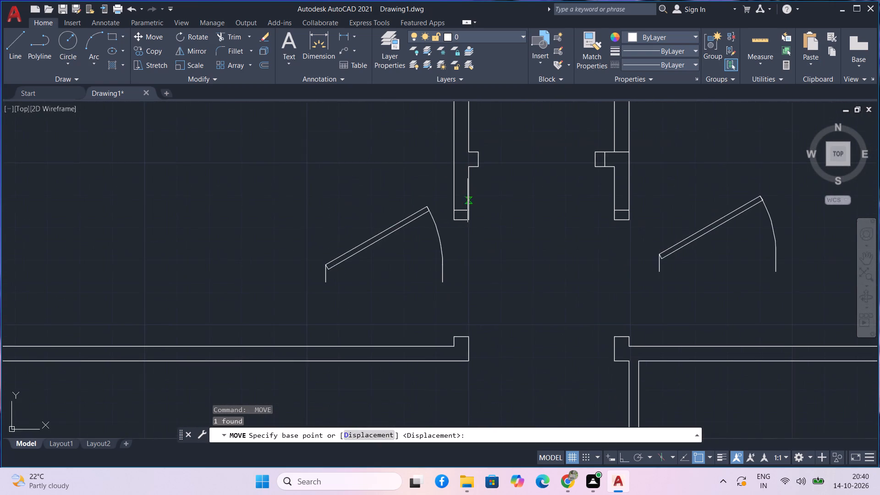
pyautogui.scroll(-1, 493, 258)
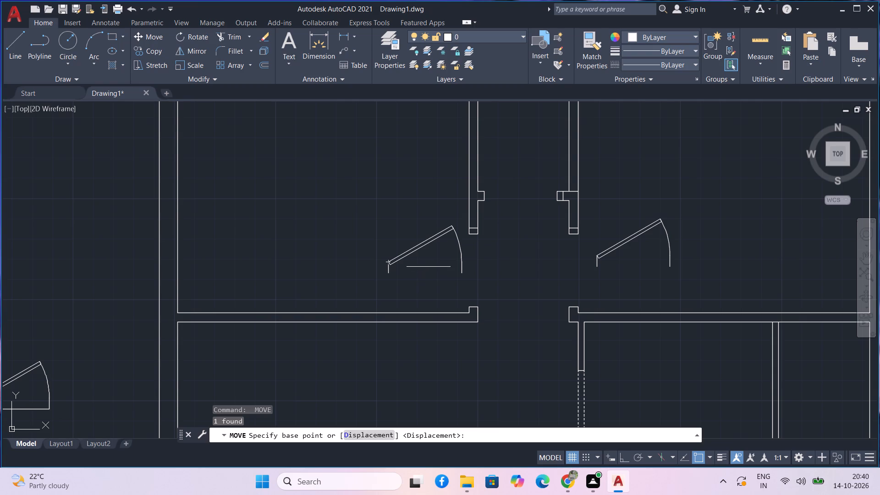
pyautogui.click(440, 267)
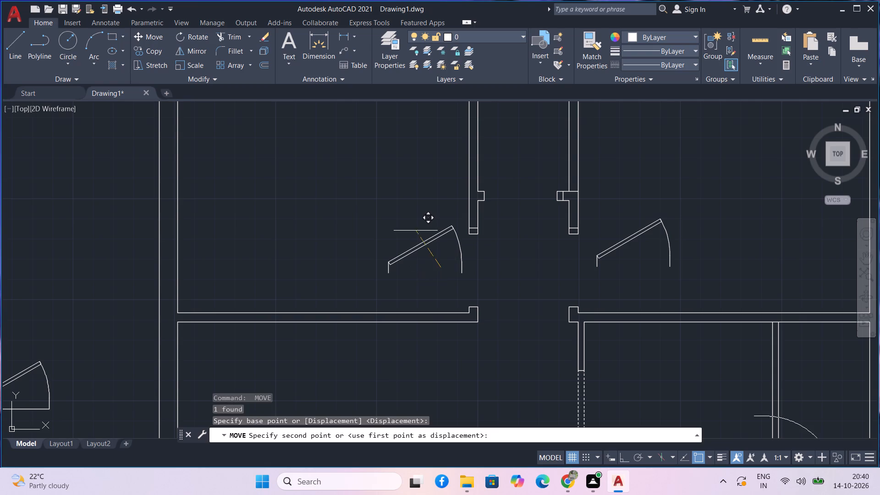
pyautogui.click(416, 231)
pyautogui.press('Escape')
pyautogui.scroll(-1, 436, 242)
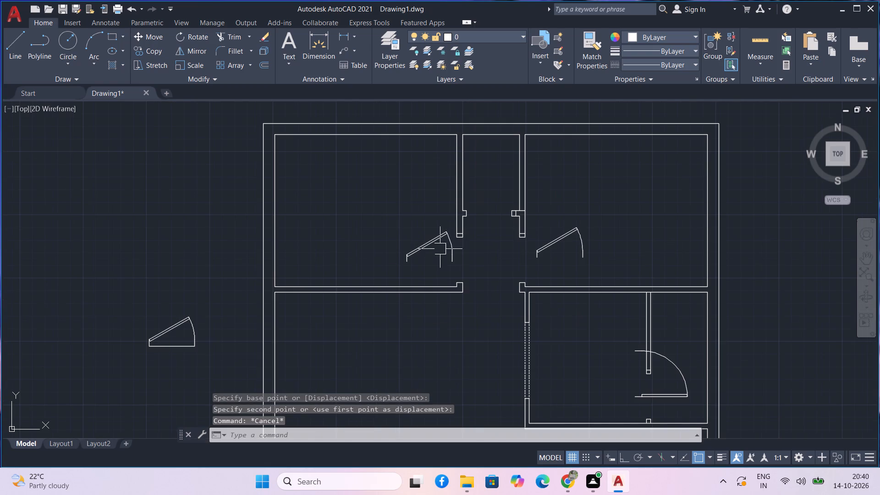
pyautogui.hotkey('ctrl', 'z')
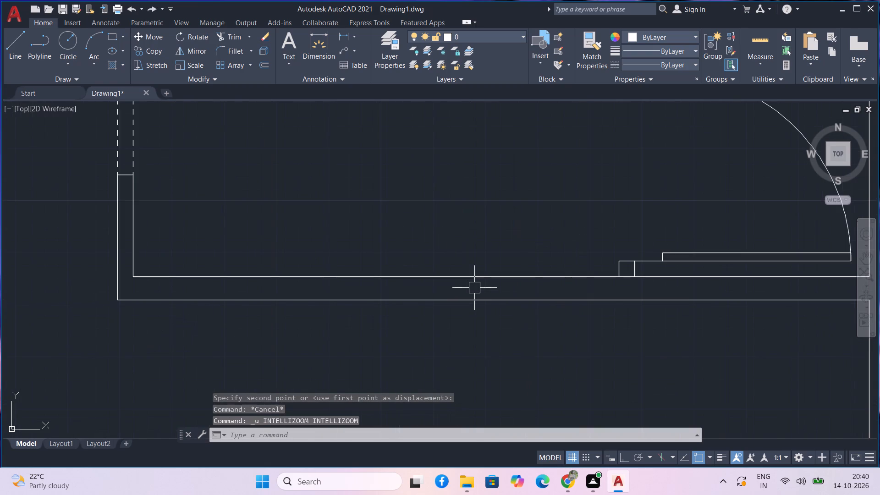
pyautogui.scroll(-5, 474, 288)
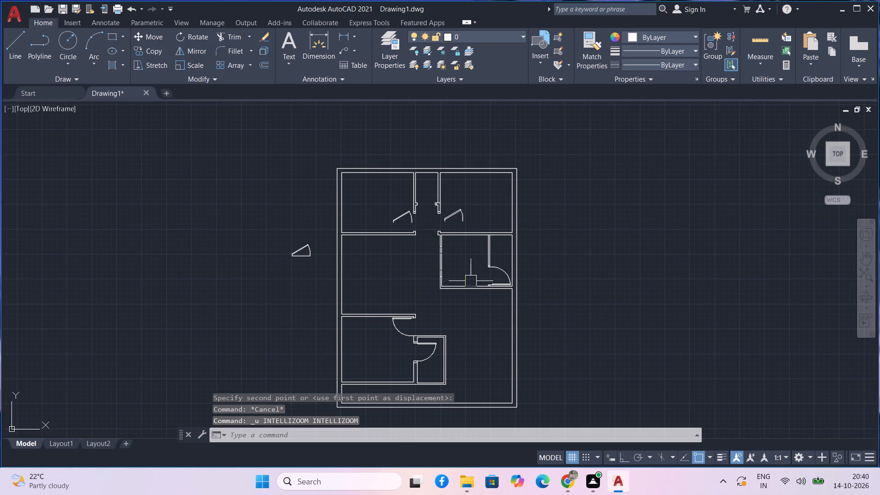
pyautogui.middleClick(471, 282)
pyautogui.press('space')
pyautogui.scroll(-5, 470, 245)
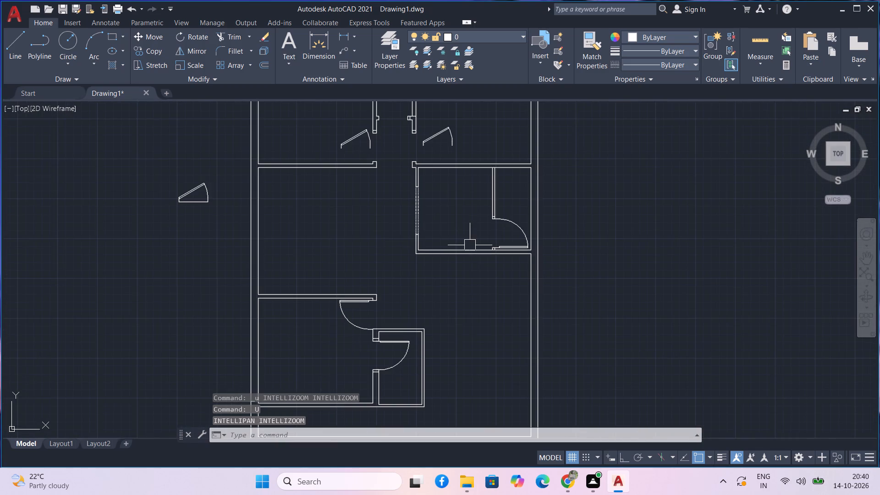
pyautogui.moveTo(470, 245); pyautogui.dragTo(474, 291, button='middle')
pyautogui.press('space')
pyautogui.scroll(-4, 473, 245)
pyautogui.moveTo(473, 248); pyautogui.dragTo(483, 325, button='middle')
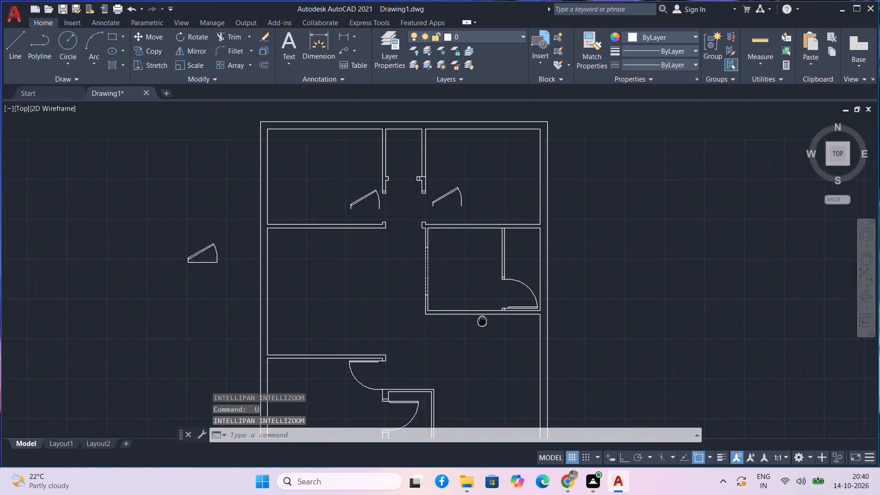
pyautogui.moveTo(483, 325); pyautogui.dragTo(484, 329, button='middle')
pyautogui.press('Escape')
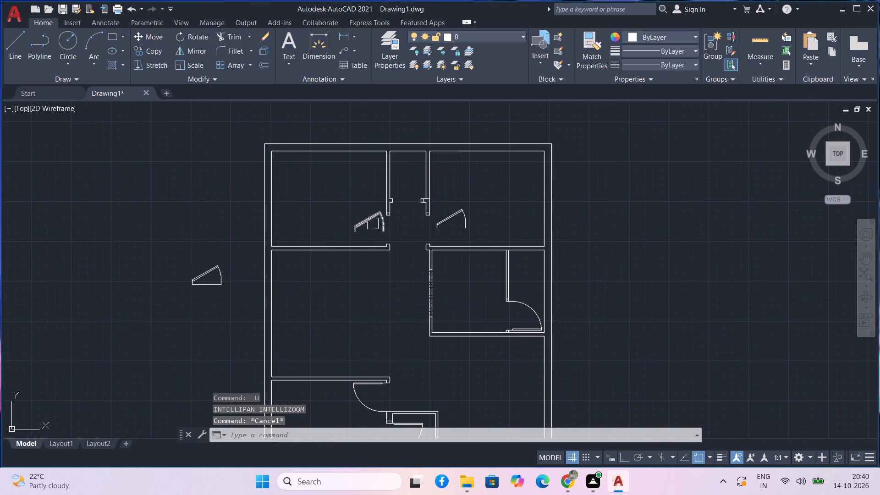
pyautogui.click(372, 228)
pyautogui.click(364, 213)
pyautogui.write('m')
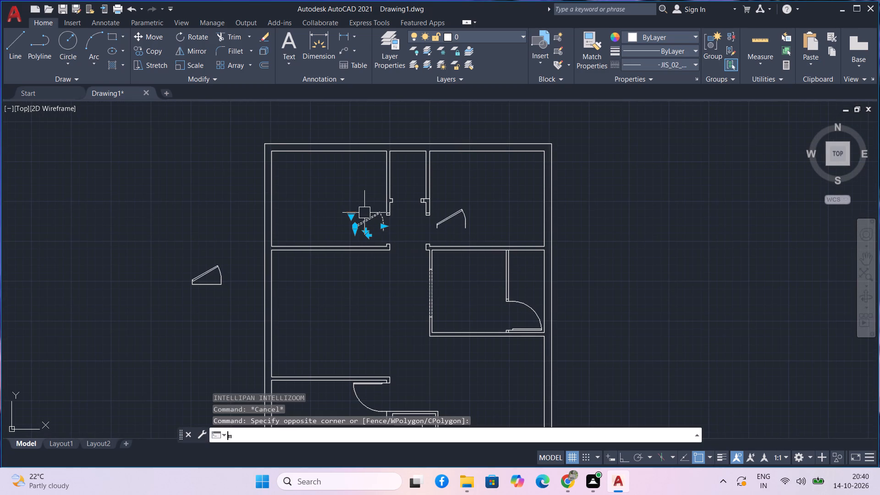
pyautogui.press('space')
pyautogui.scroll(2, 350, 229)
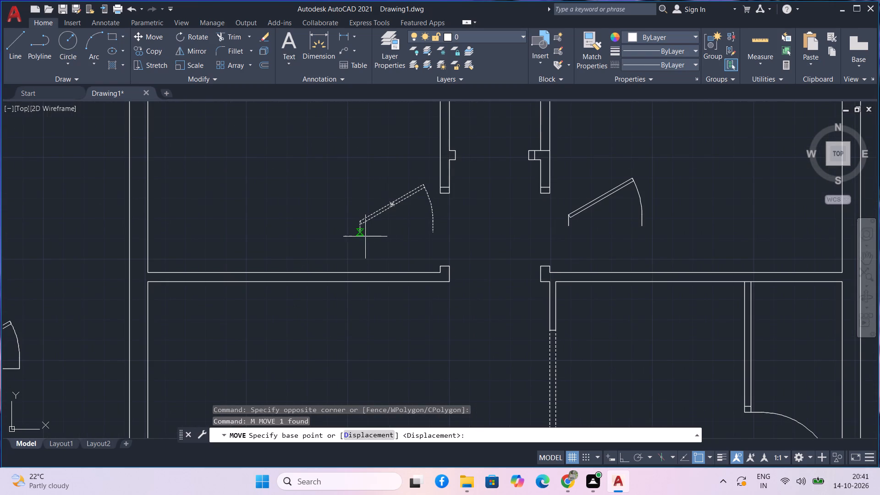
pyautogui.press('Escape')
# Copy the upper-left room's door by its hinge-side frame line's open end onto the upper inner corner of the top middle room's left jamb.
pyautogui.moveTo(374, 234); pyautogui.dragTo(372, 215)
pyautogui.click(366, 198)
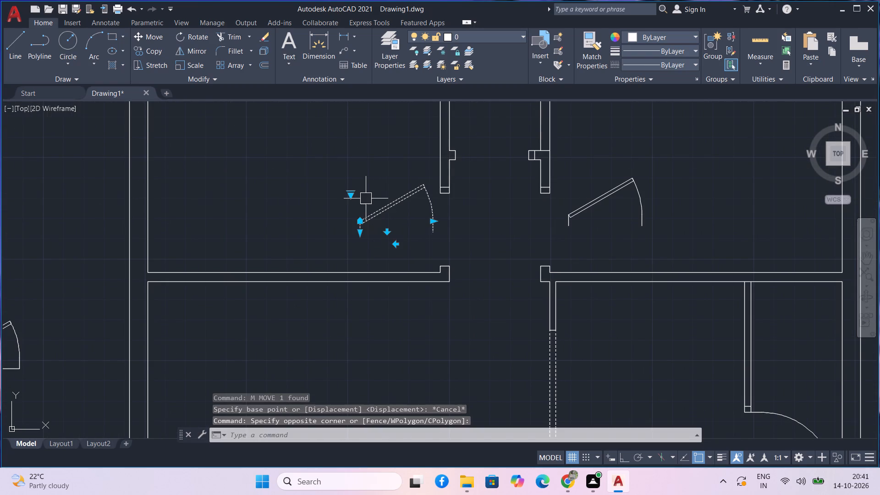
pyautogui.press('c')
pyautogui.write('o')
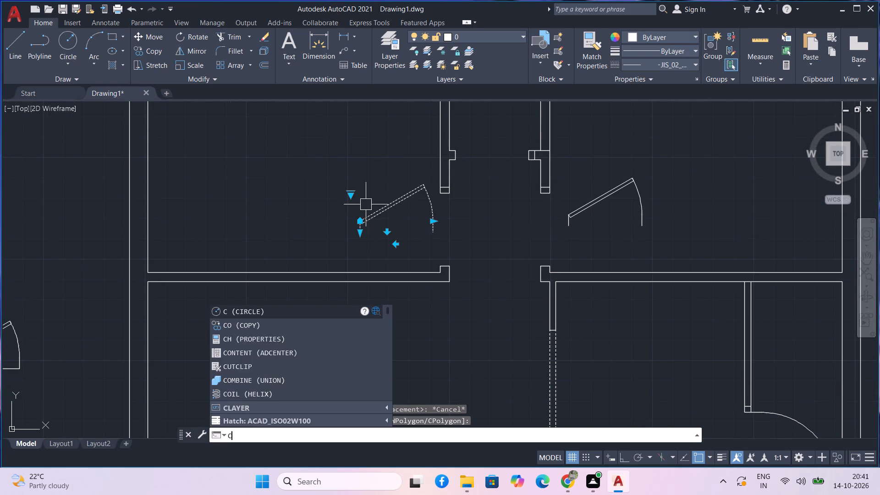
pyautogui.press('space')
pyautogui.scroll(2, 366, 230)
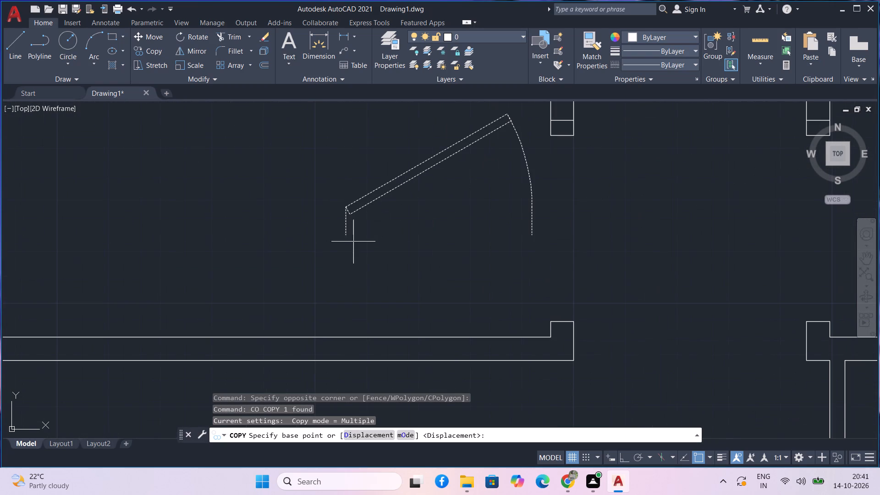
pyautogui.click(347, 235)
pyautogui.scroll(-1, 420, 240)
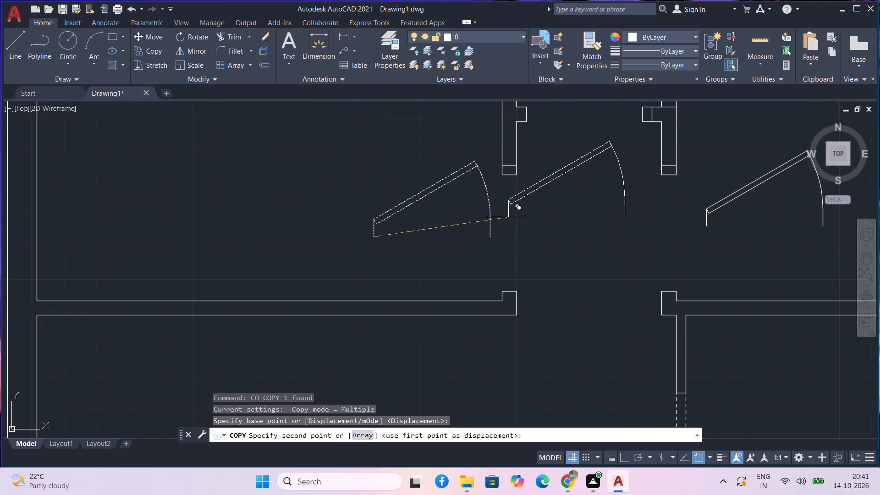
pyautogui.scroll(-1, 511, 214)
pyautogui.moveTo(511, 214); pyautogui.dragTo(505, 255, button='middle')
pyautogui.scroll(2, 510, 193)
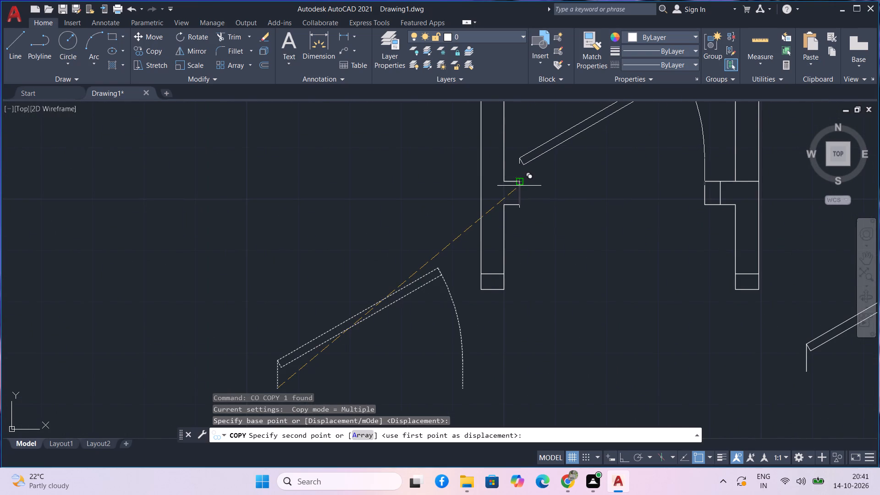
pyautogui.click(519, 186)
pyautogui.scroll(-1, 522, 194)
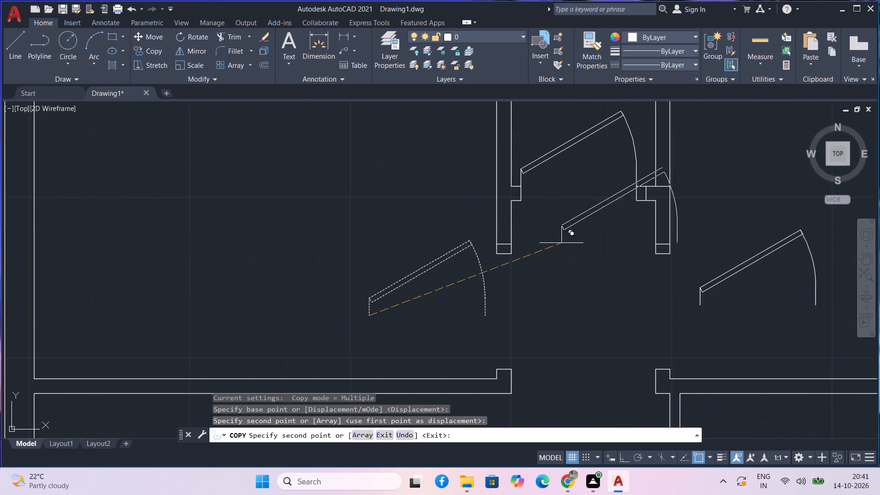
pyautogui.scroll(-3, 566, 249)
pyautogui.press('Escape')
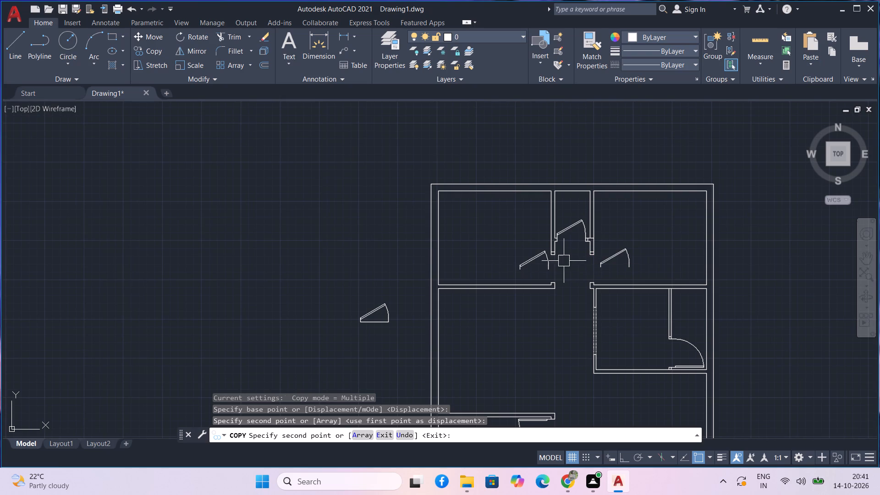
# Move the loose door near the upper-left room's doorway further into that room, toward its outer wall.
pyautogui.click(539, 270)
pyautogui.click(516, 232)
pyautogui.write('m')
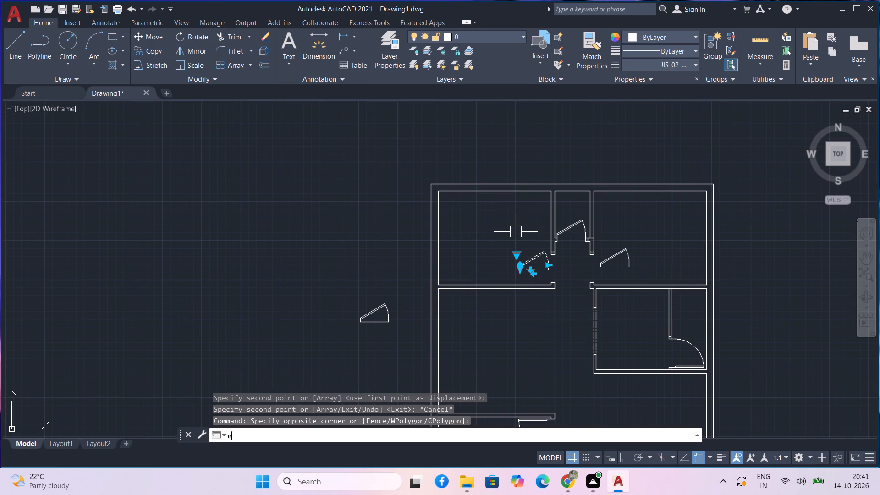
pyautogui.press('space')
pyautogui.moveTo(532, 261); pyautogui.dragTo(526, 259)
pyautogui.click(470, 251)
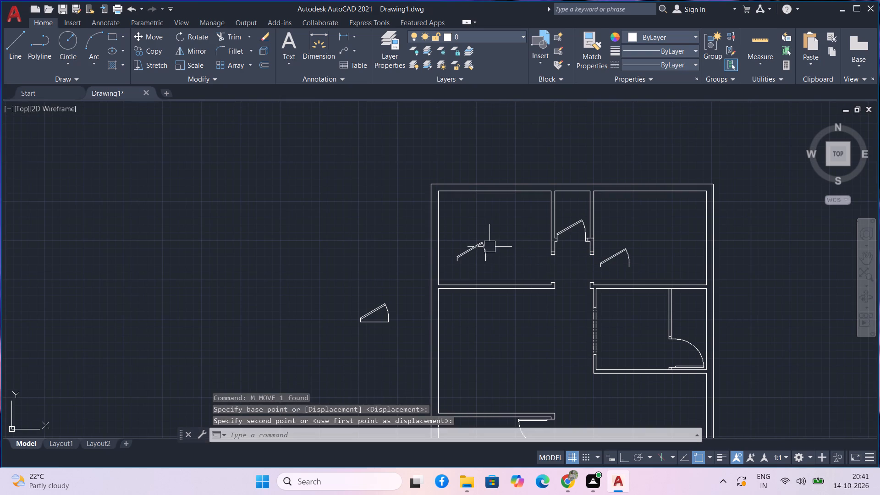
# Rotate the upper-left room's loose door 90° about its hinge-side frame line's open end, using Ortho.
pyautogui.click(493, 267)
pyautogui.click(478, 248)
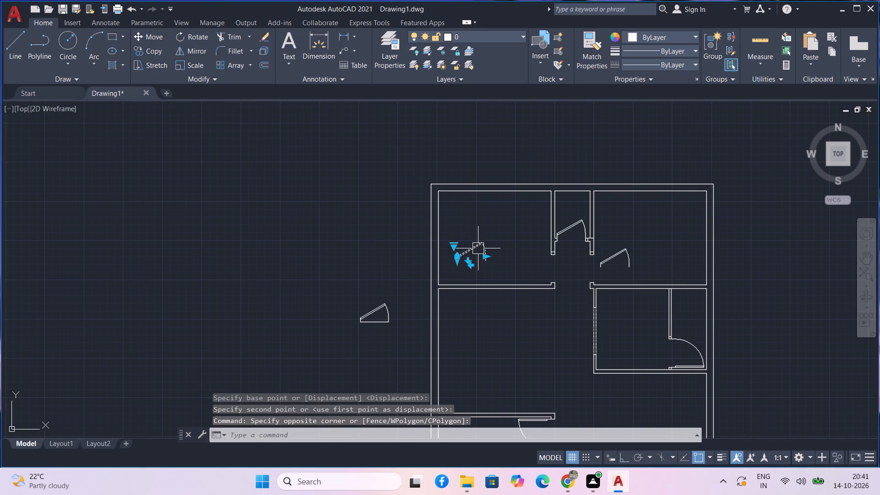
pyautogui.write('ro')
pyautogui.press('space')
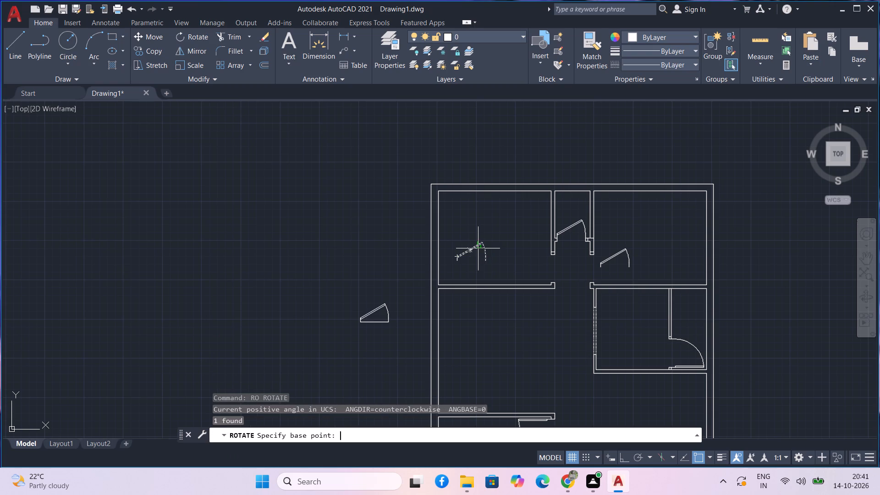
pyautogui.click(459, 262)
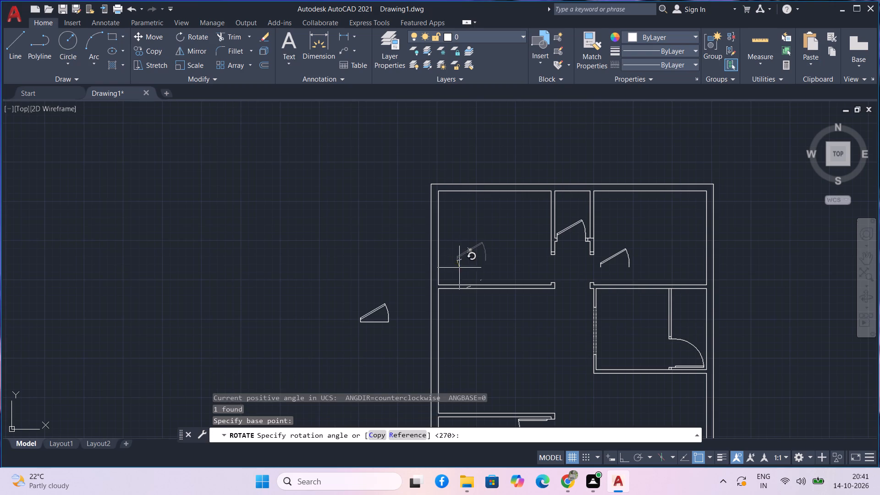
pyautogui.press('F8')
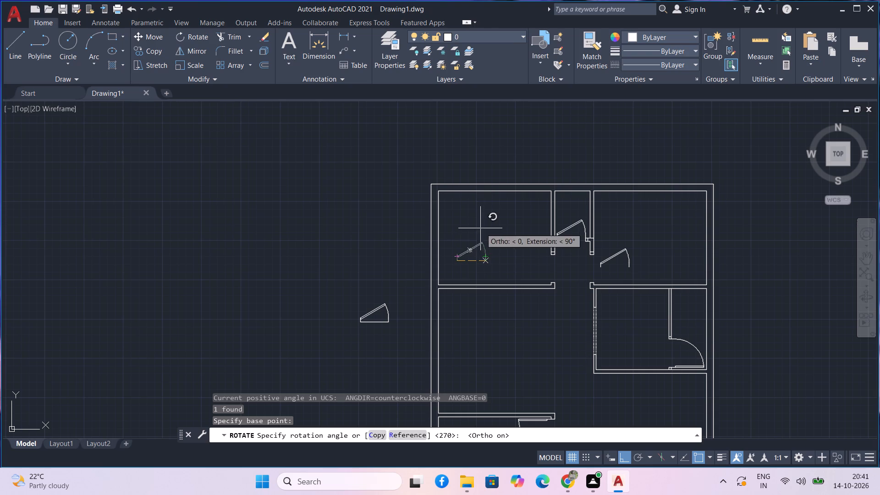
pyautogui.click(462, 204)
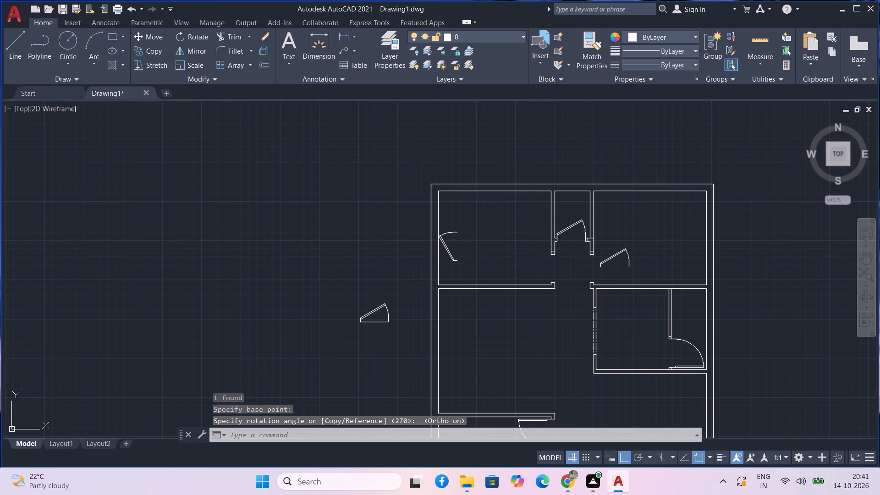
# Move the rotated door by its hinge-side frame line's open end onto the upper-left corner of the upper-left room's lower door jamb.
pyautogui.click(458, 259)
pyautogui.write('m')
pyautogui.press('space')
pyautogui.scroll(2, 458, 263)
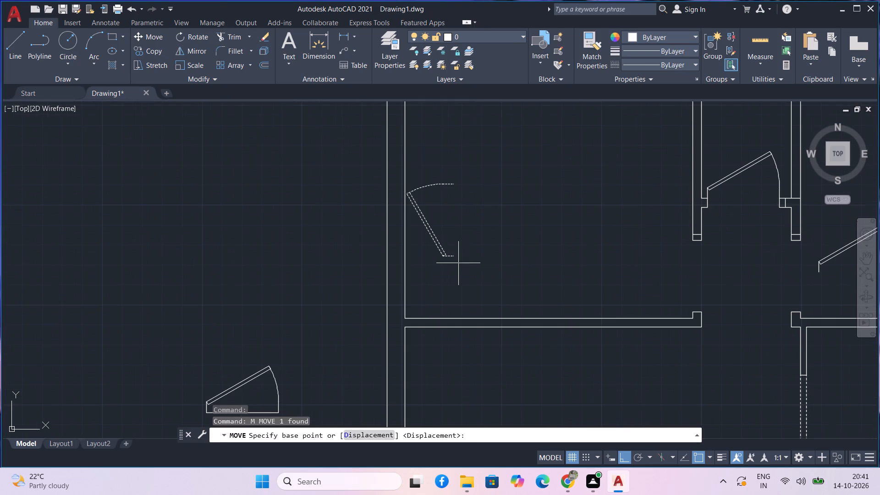
pyautogui.click(457, 257)
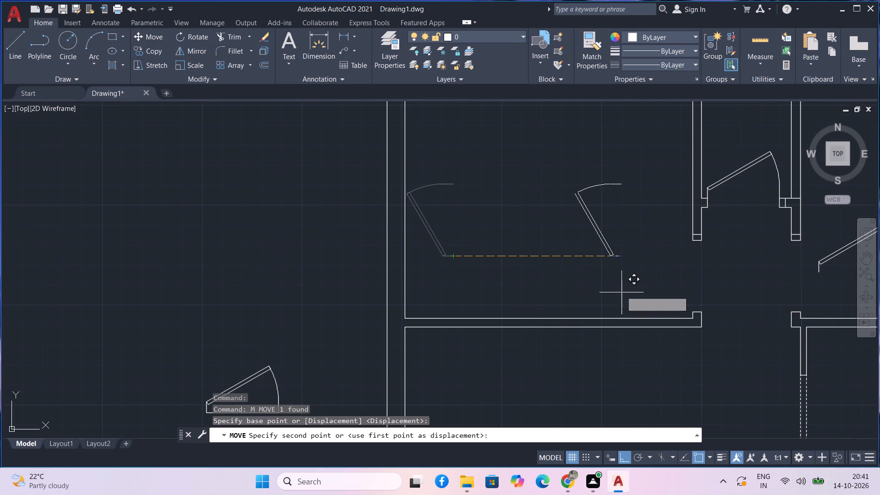
pyautogui.press('F8')
pyautogui.scroll(1, 616, 292)
pyautogui.moveTo(616, 292); pyautogui.dragTo(555, 215, button='middle')
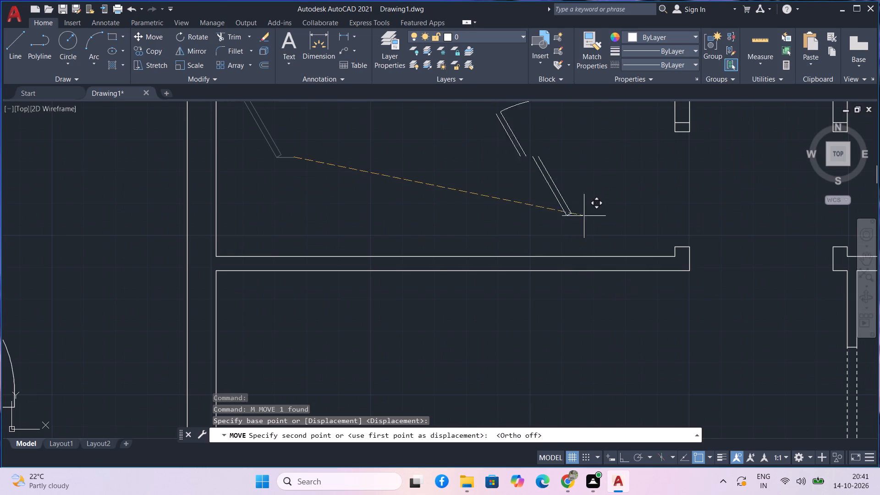
pyautogui.scroll(1, 625, 237)
pyautogui.moveTo(625, 237); pyautogui.dragTo(462, 207, button='middle')
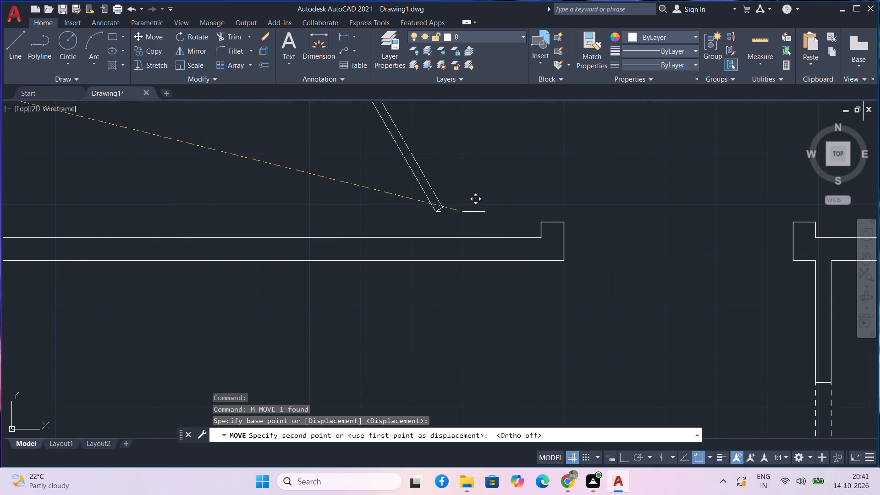
pyautogui.scroll(-1, 463, 212)
pyautogui.moveTo(463, 212); pyautogui.dragTo(461, 229, button='middle')
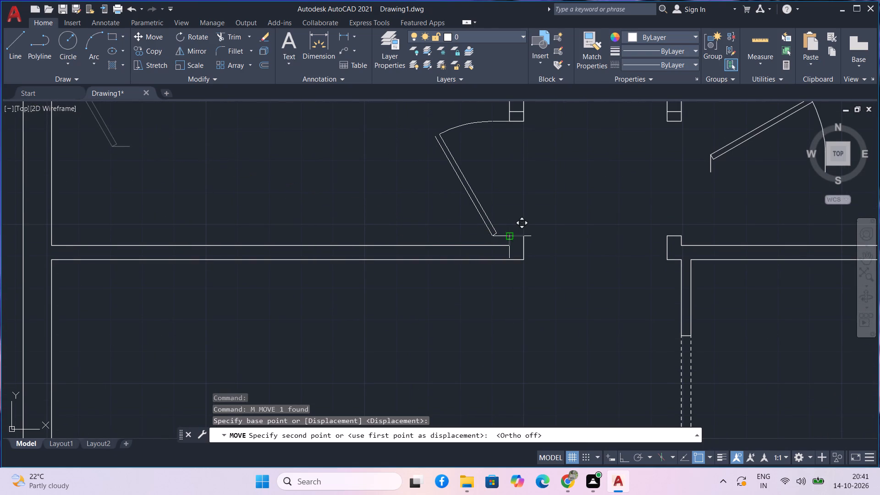
pyautogui.click(506, 237)
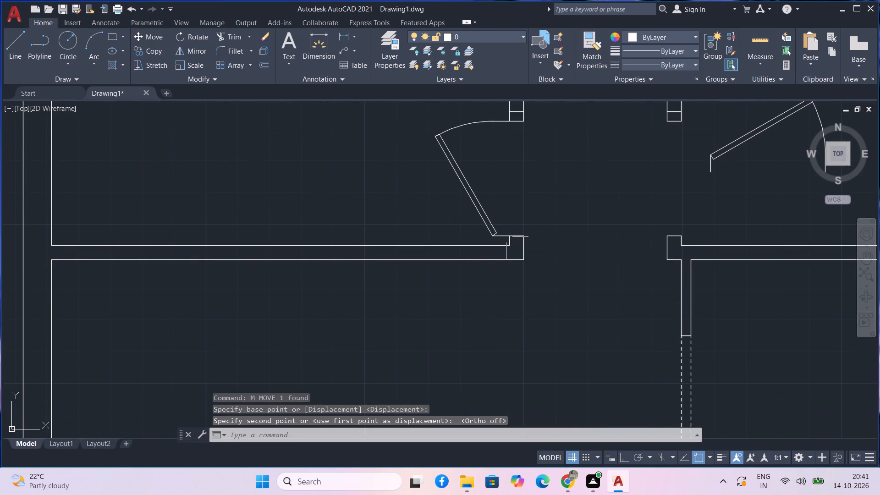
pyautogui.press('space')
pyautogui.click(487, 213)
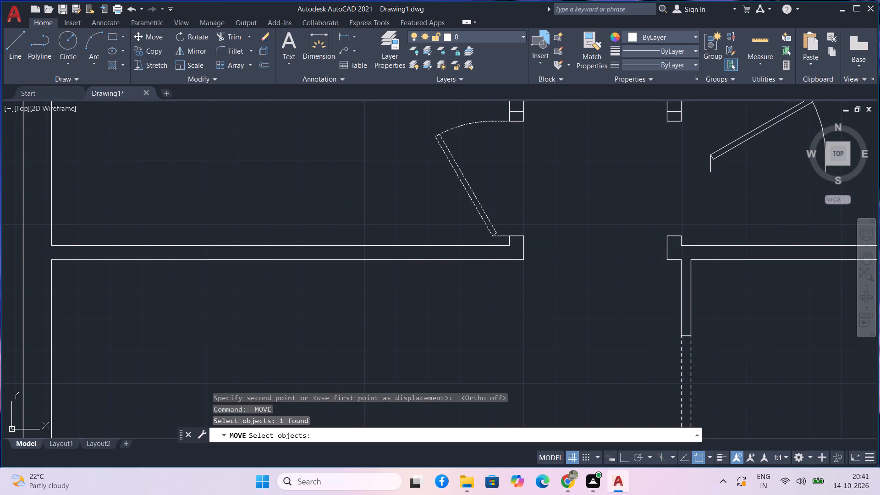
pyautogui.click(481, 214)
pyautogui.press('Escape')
# Set the upper-left room door's opening angle to Open 90º.
pyautogui.click(479, 214)
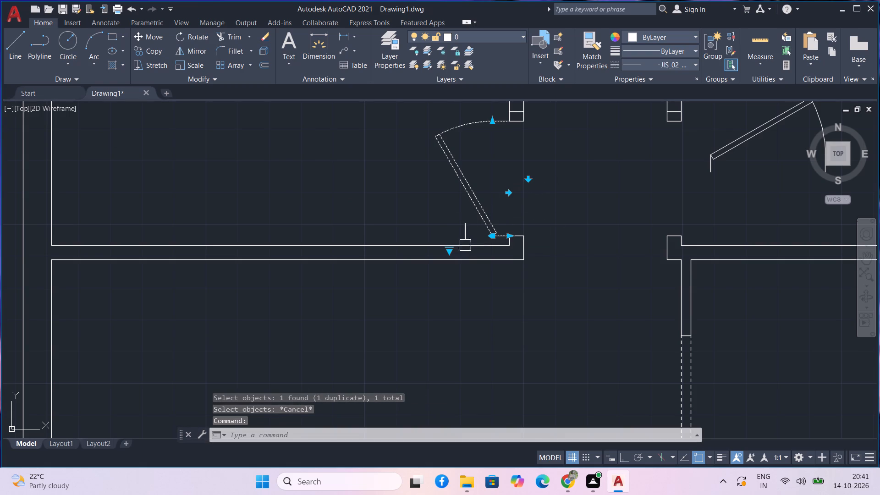
pyautogui.scroll(4, 449, 252)
pyautogui.click(449, 246)
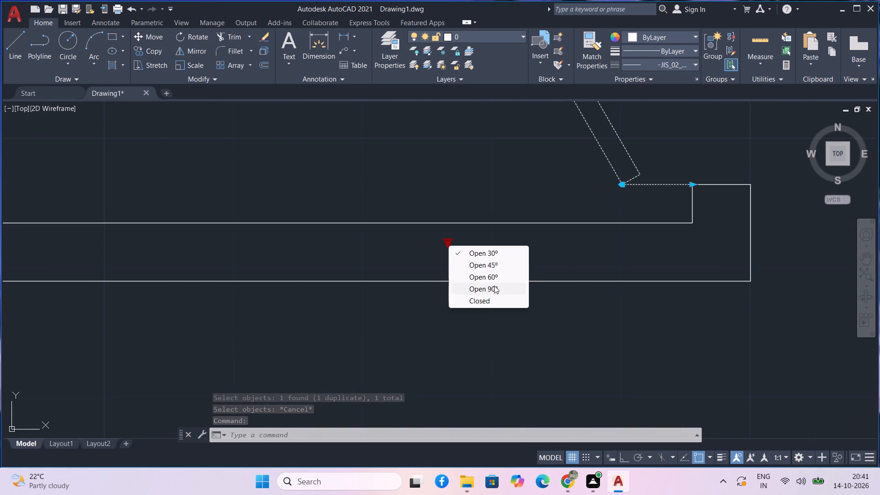
pyautogui.click(494, 285)
pyautogui.scroll(-2, 490, 269)
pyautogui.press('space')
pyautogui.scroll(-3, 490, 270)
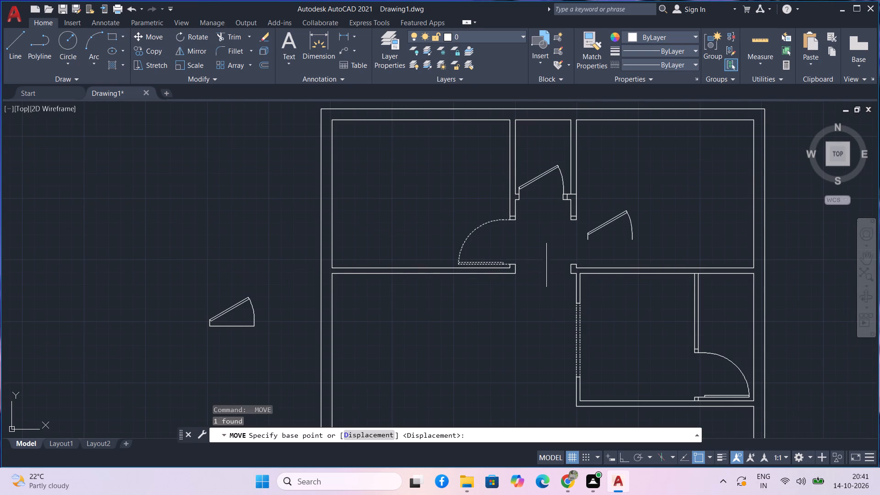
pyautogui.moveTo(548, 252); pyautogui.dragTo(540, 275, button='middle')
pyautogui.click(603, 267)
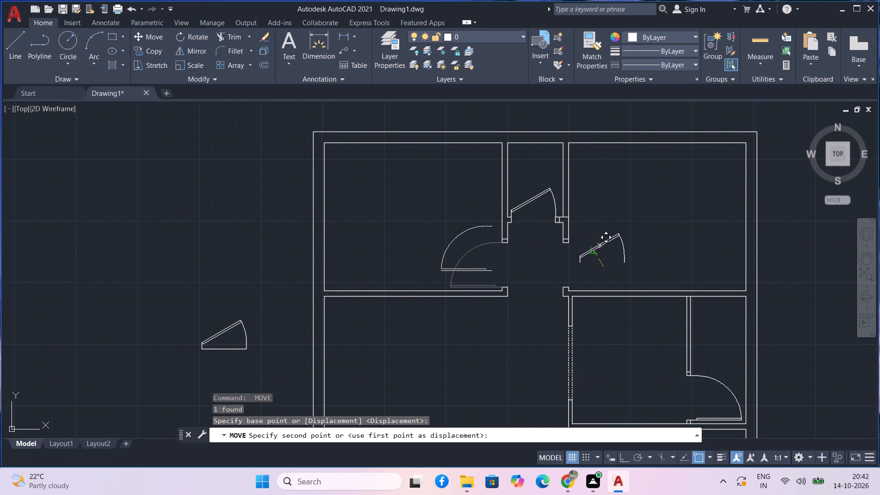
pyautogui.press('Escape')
# Rotate the upper-right room's loose door to 270° about its hinge-side frame line's open end, using Ortho.
pyautogui.moveTo(609, 266); pyautogui.dragTo(605, 260)
pyautogui.click(595, 240)
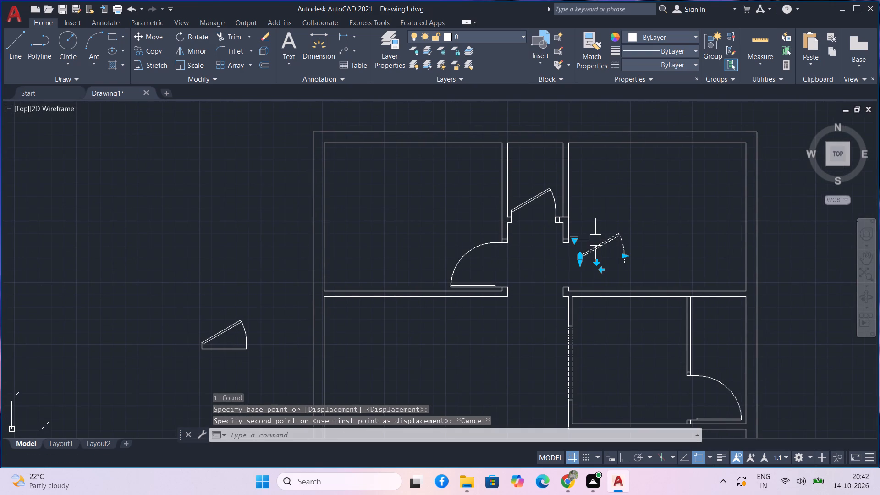
pyautogui.press('m')
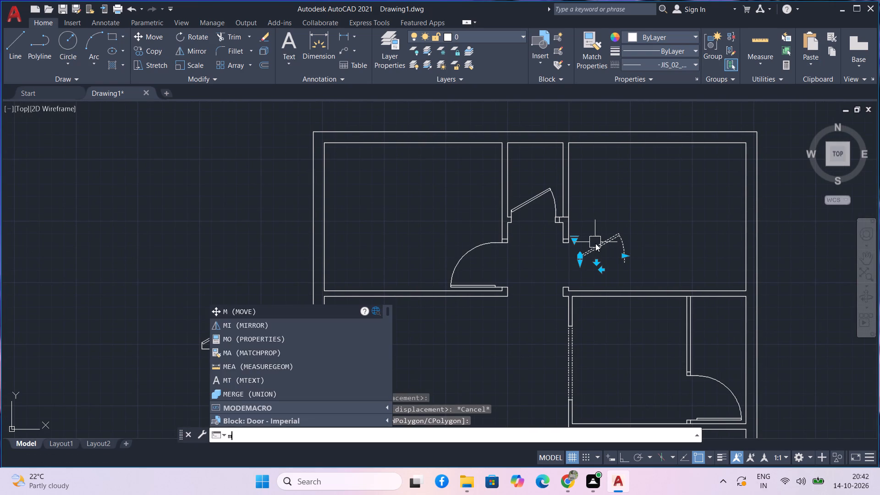
pyautogui.press('BackSpace')
pyautogui.write('ro')
pyautogui.press('space')
pyautogui.scroll(2, 584, 271)
pyautogui.press('F8')
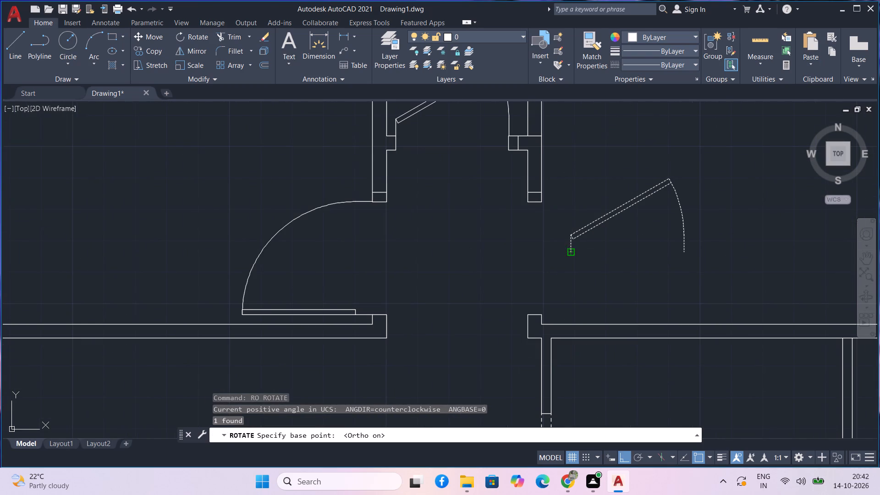
pyautogui.click(572, 251)
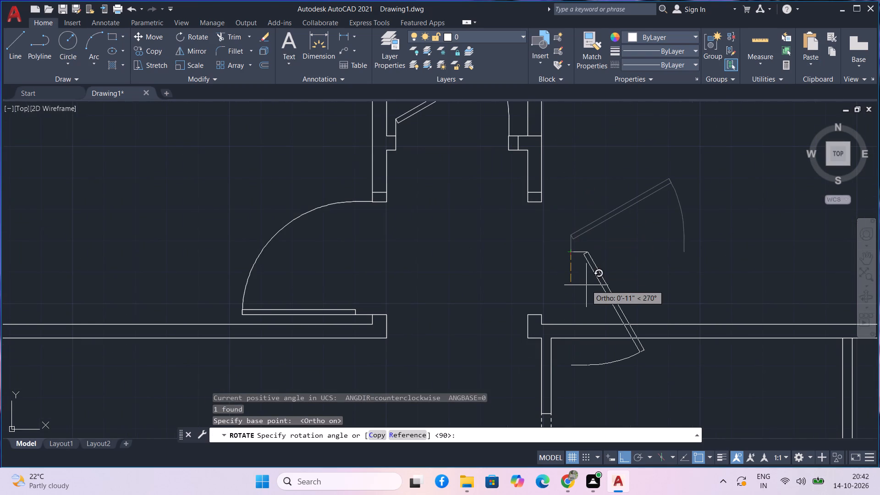
pyautogui.click(586, 285)
# Move the rotated door by its hinge-side frame line's open end onto the lower-right corner of the upper-right room's upper door jamb.
pyautogui.click(603, 277)
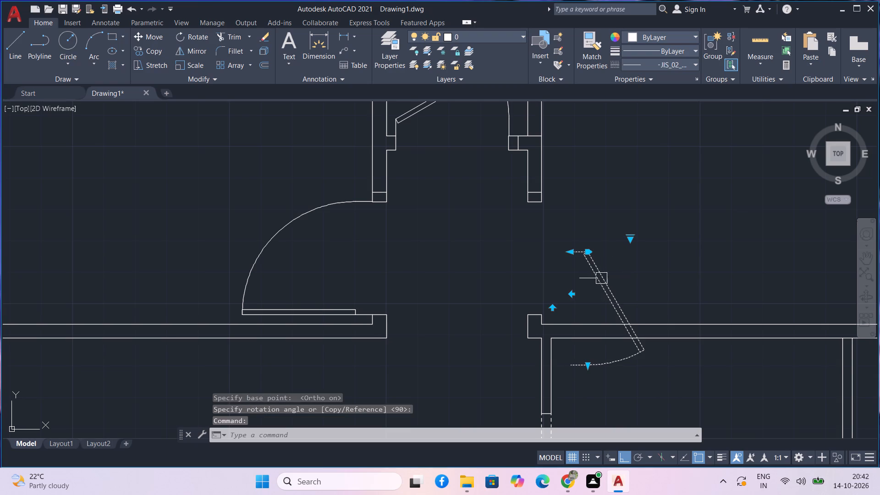
pyautogui.write('m m')
pyautogui.click(573, 252)
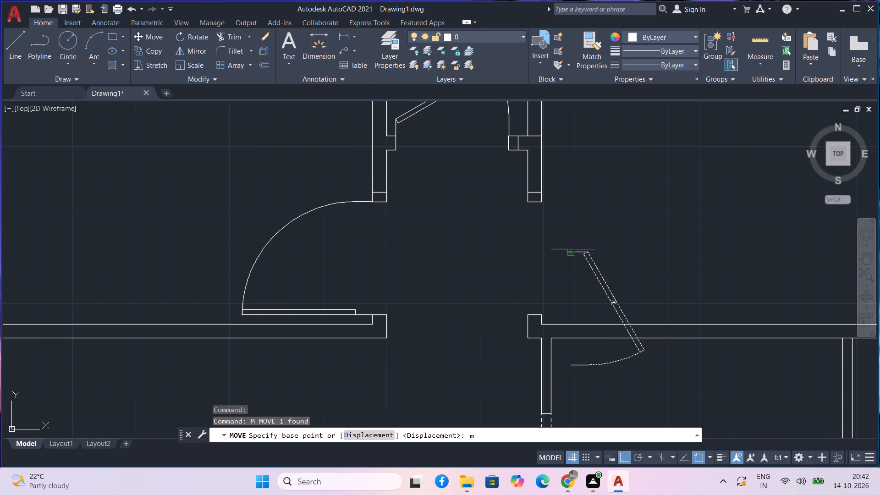
pyautogui.click(567, 253)
pyautogui.press('space')
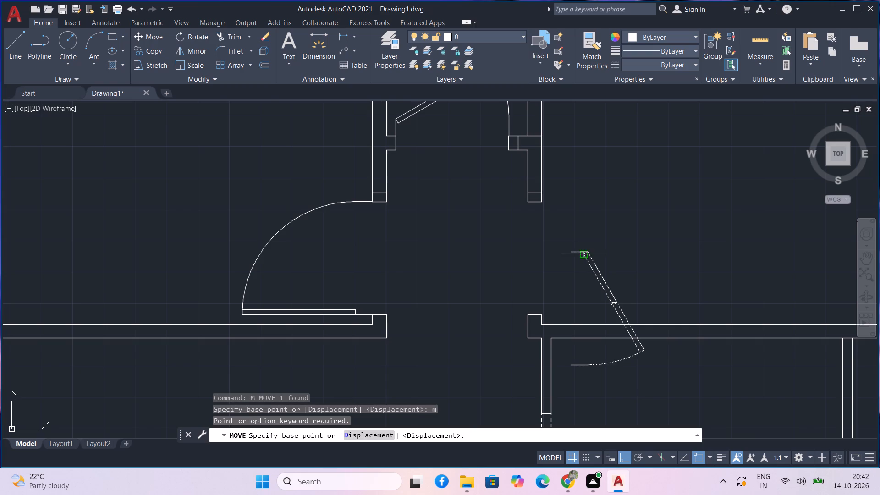
pyautogui.scroll(2, 579, 257)
pyautogui.click(558, 245)
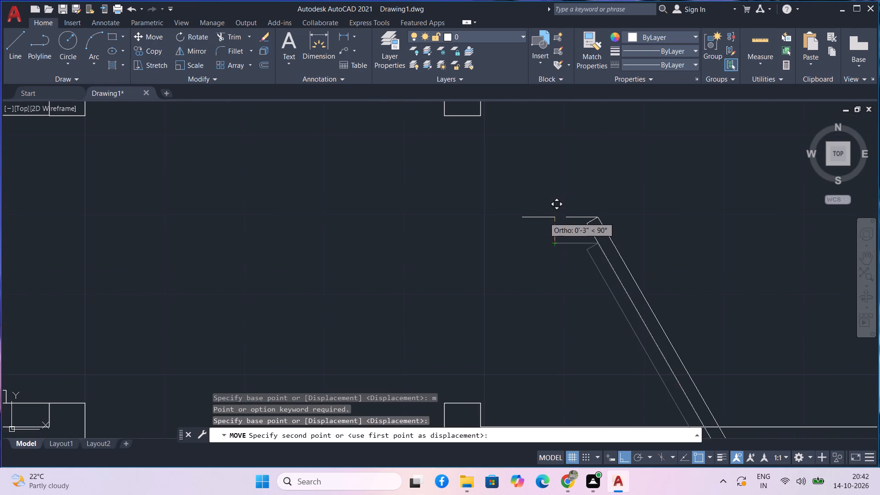
pyautogui.press('F8')
pyautogui.scroll(-1, 544, 218)
pyautogui.moveTo(544, 218); pyautogui.dragTo(563, 256, button='middle')
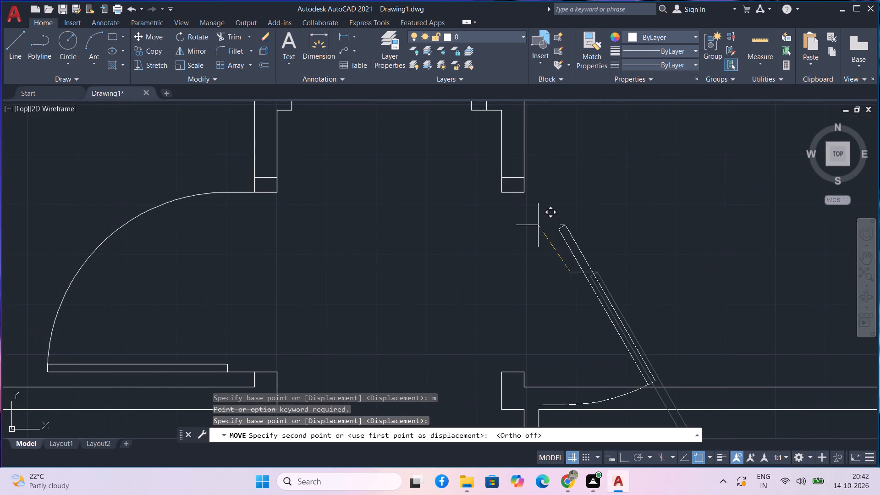
pyautogui.scroll(1, 532, 207)
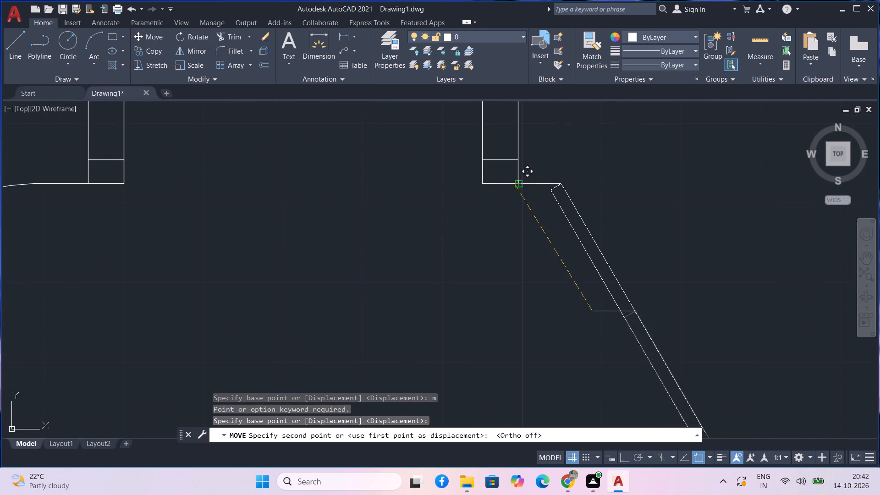
pyautogui.click(515, 184)
# Flip the upper-right room's door so it hinges on the lower jamb, and set its opening angle to Open 90º.
pyautogui.scroll(-1, 573, 220)
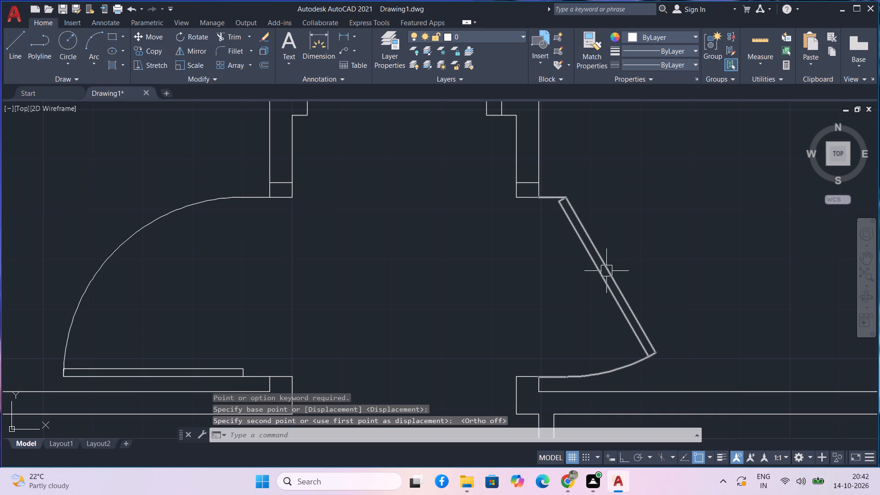
pyautogui.click(606, 271)
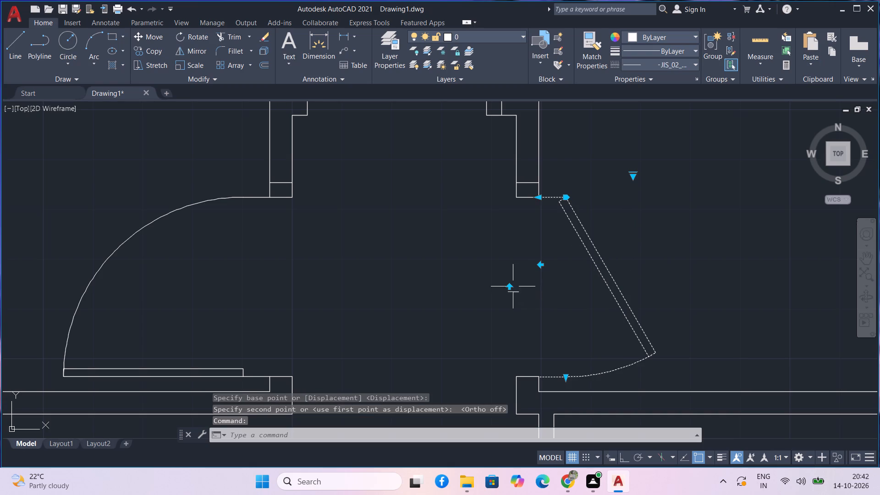
pyautogui.click(510, 285)
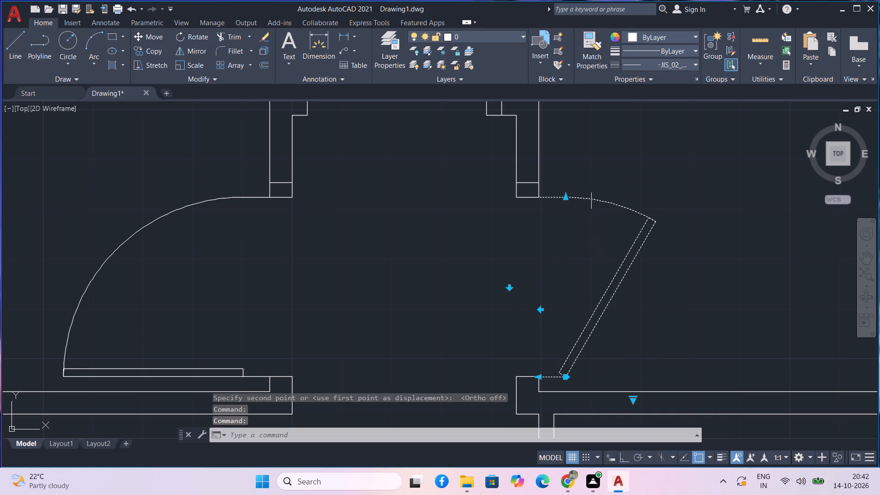
pyautogui.click(630, 398)
pyautogui.click(660, 439)
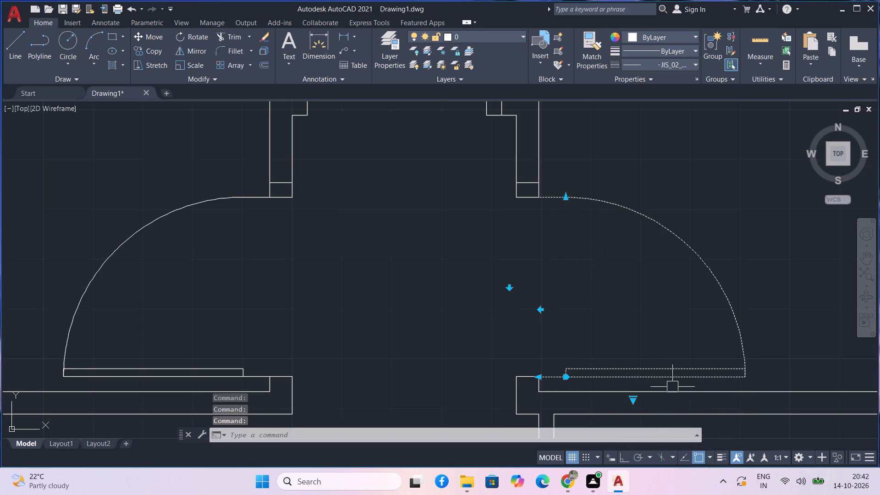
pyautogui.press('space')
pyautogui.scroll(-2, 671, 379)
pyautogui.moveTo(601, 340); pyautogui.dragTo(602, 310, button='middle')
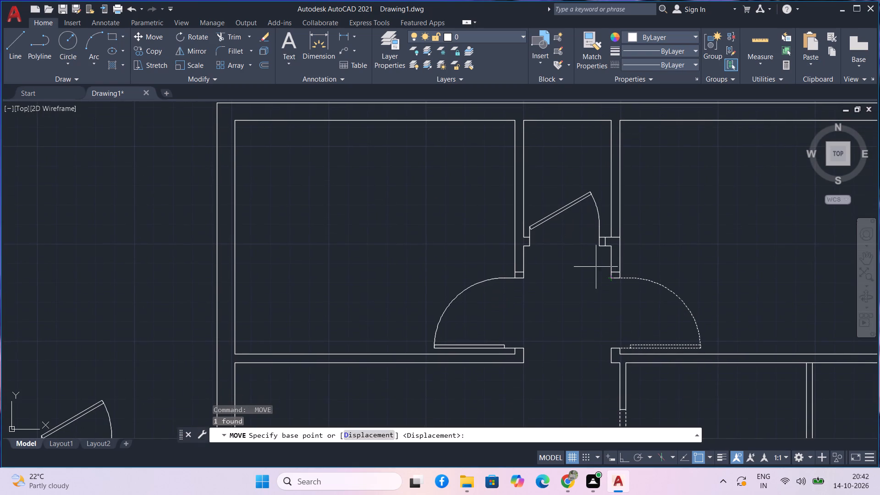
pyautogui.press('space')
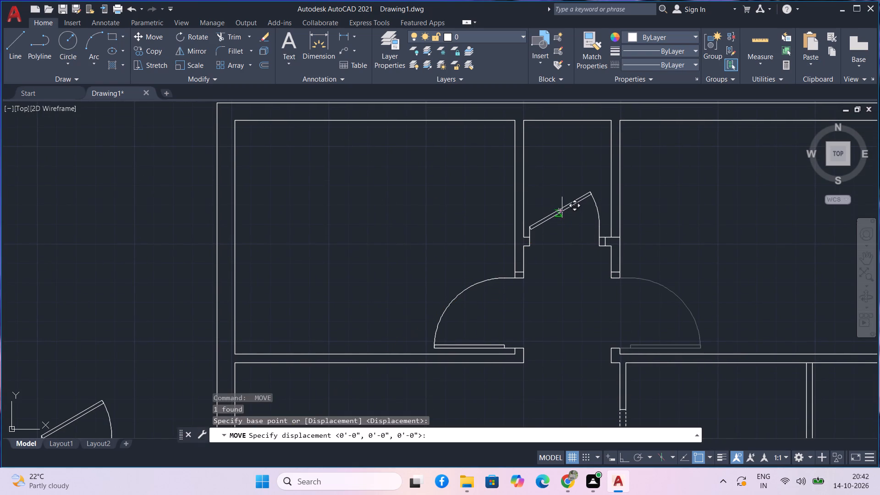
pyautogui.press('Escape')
# Set the opening angle of the door in the narrow space between the two upper rooms to Open 90º.
pyautogui.moveTo(569, 232); pyautogui.dragTo(565, 222)
pyautogui.click(563, 216)
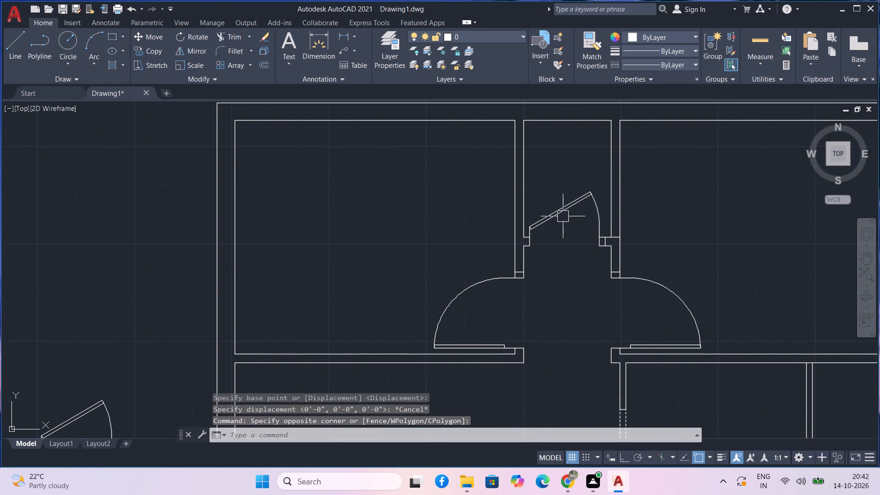
pyautogui.moveTo(573, 225); pyautogui.dragTo(570, 217)
pyautogui.click(558, 204)
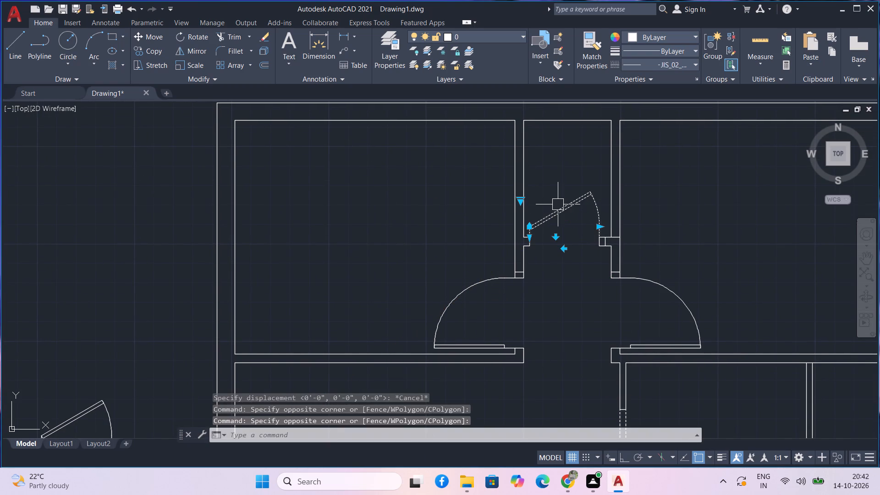
pyautogui.press('Escape')
pyautogui.click(562, 212)
pyautogui.scroll(2, 528, 207)
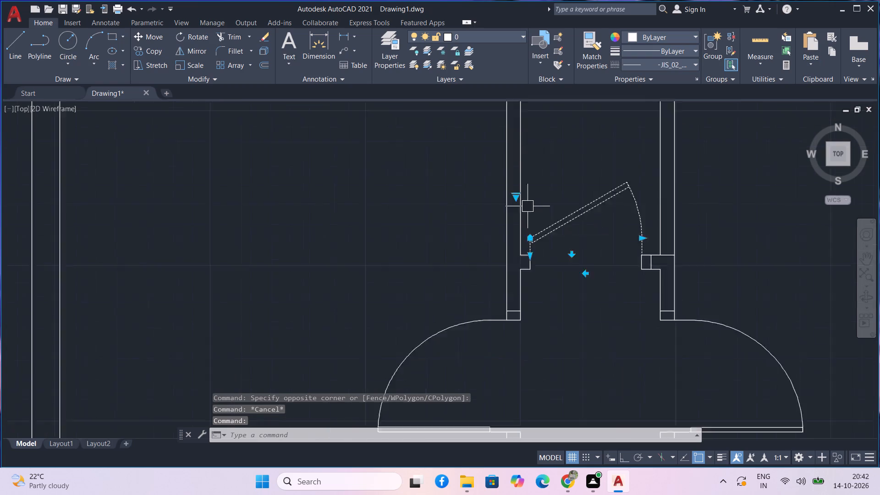
pyautogui.scroll(2, 510, 196)
pyautogui.click(506, 185)
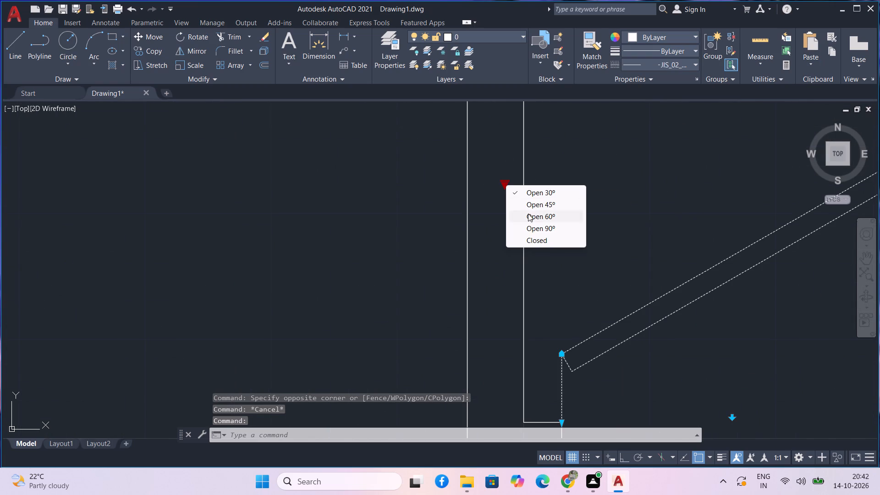
pyautogui.click(529, 228)
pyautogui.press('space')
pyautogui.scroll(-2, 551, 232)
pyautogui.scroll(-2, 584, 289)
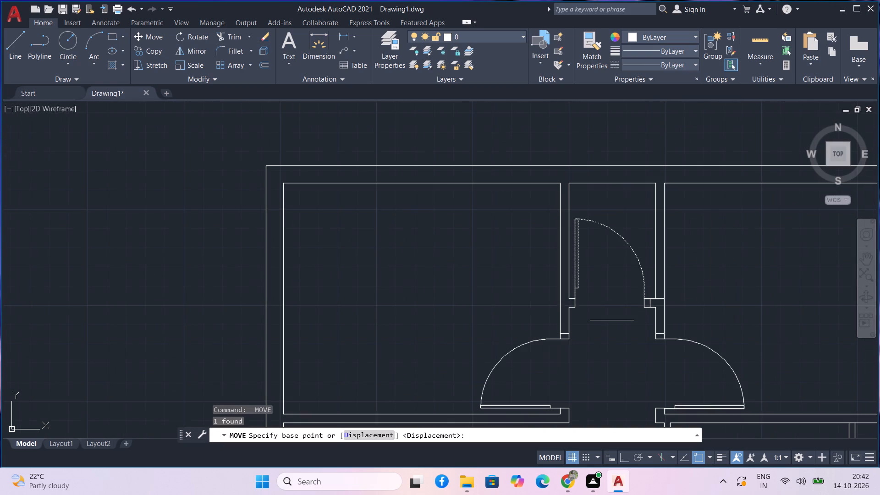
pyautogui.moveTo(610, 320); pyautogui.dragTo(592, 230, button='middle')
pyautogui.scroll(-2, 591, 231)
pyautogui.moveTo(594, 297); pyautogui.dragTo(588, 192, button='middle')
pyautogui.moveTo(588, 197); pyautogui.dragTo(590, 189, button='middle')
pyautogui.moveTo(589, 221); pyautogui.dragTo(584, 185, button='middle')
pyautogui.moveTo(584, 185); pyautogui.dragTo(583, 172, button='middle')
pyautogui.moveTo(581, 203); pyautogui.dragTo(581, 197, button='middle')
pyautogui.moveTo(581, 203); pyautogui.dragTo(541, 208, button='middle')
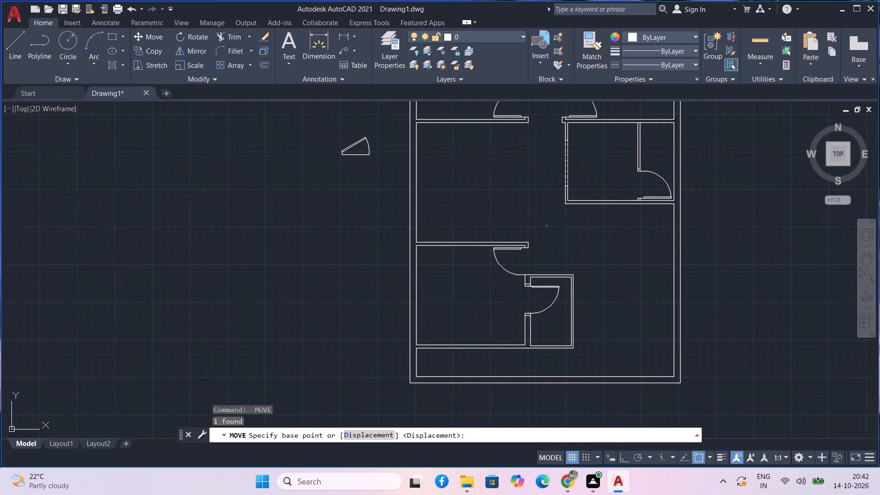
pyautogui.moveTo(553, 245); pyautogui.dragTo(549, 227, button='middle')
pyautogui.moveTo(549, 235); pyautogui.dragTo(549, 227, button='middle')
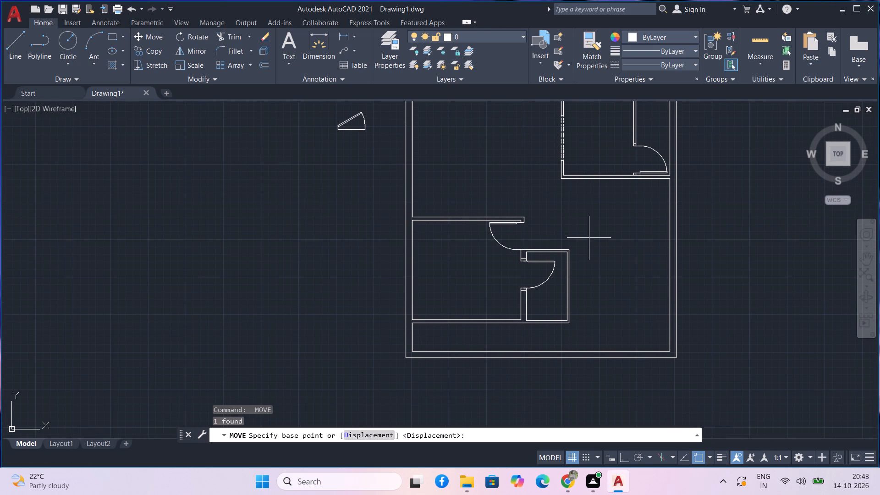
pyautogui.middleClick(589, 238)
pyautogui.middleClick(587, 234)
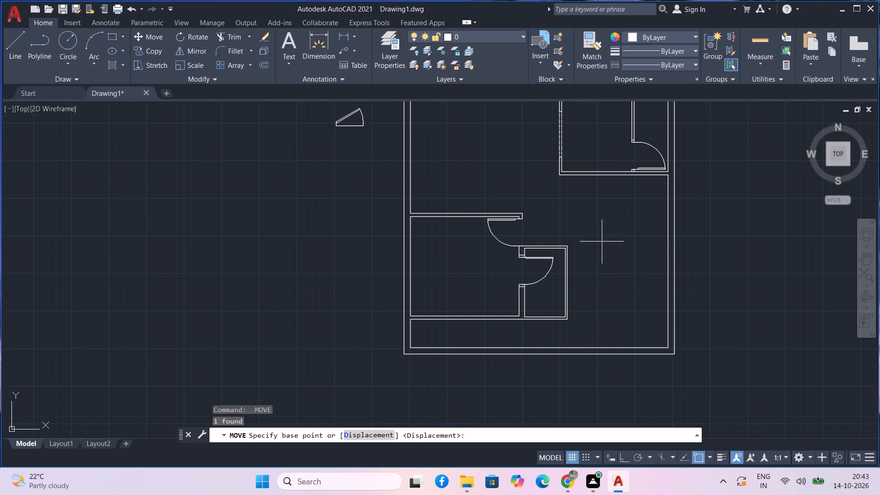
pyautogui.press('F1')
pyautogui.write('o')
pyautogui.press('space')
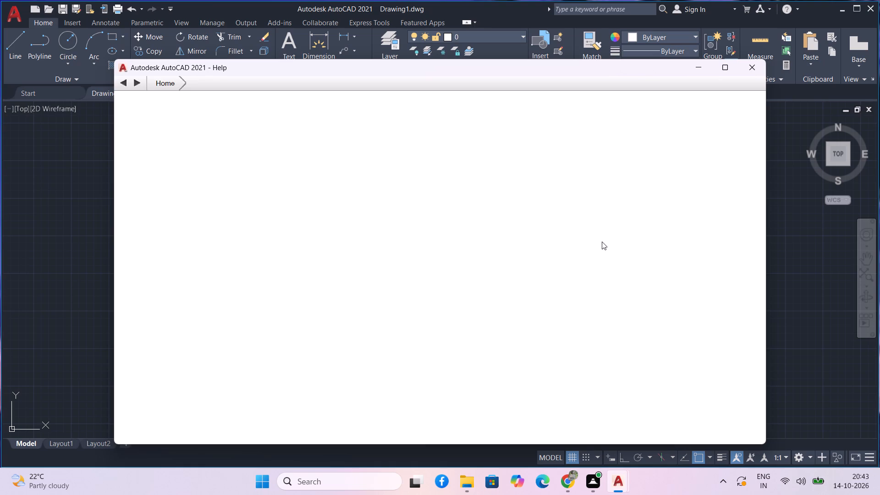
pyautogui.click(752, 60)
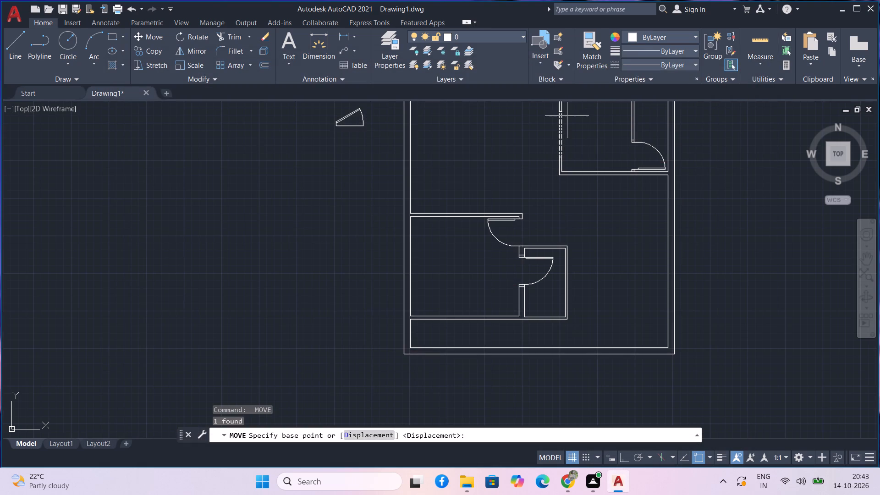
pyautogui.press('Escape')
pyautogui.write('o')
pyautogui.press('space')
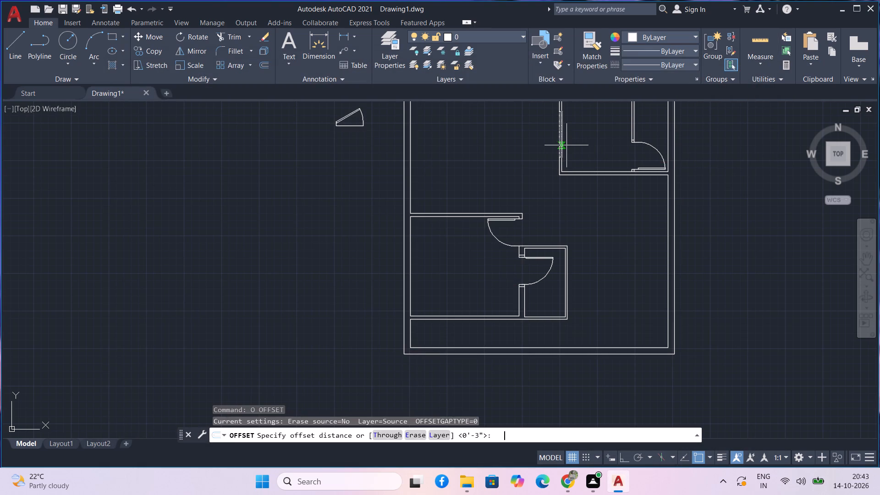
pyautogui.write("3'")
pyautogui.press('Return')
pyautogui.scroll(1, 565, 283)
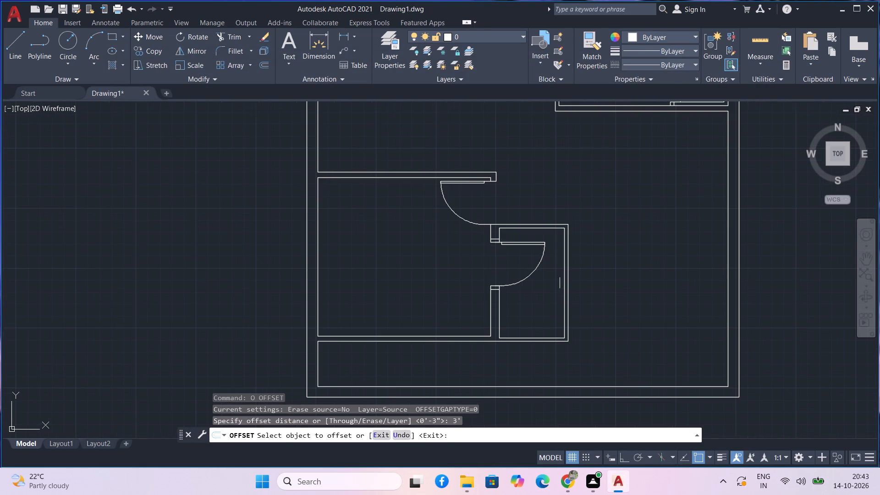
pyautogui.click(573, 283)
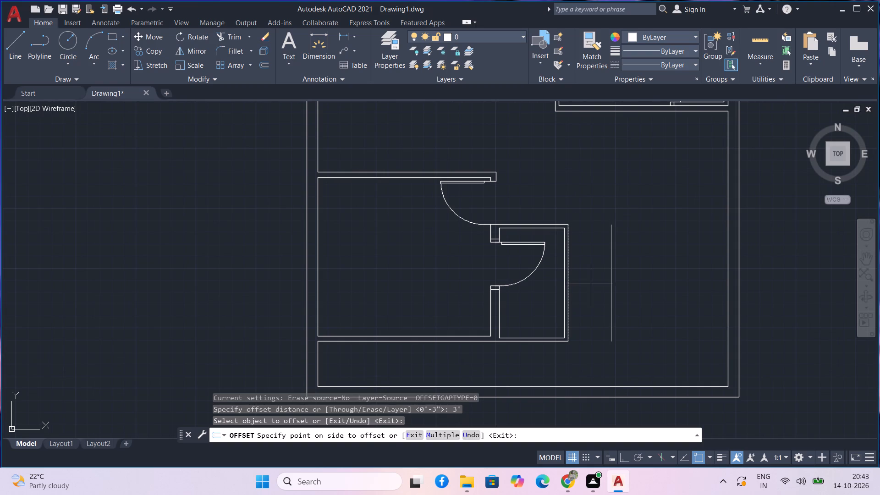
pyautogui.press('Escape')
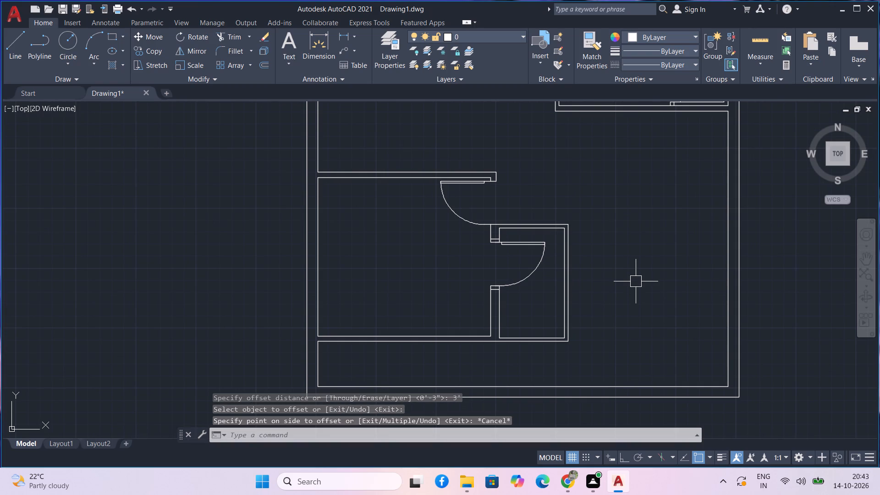
# Offset the outer right wall line of the small lower room 5' to the right, into the open area.
pyautogui.write('o')
pyautogui.press('space')
pyautogui.write("5'")
pyautogui.press('Return')
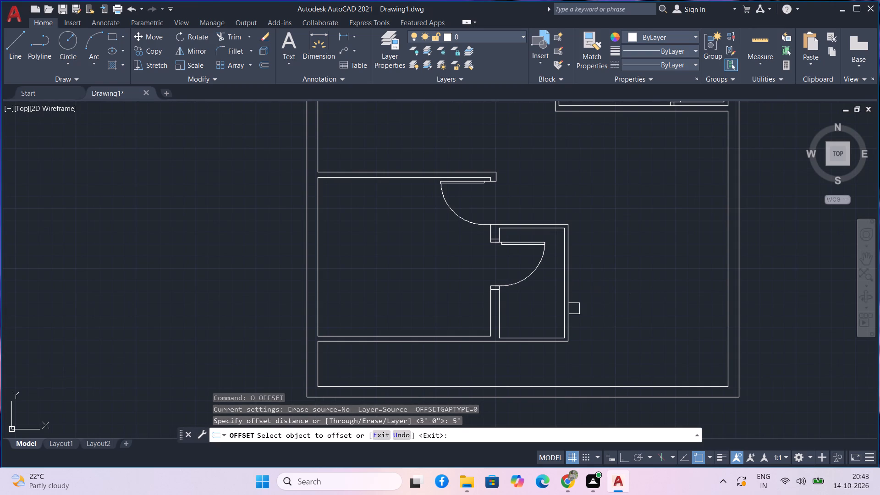
pyautogui.click(574, 308)
pyautogui.click(572, 309)
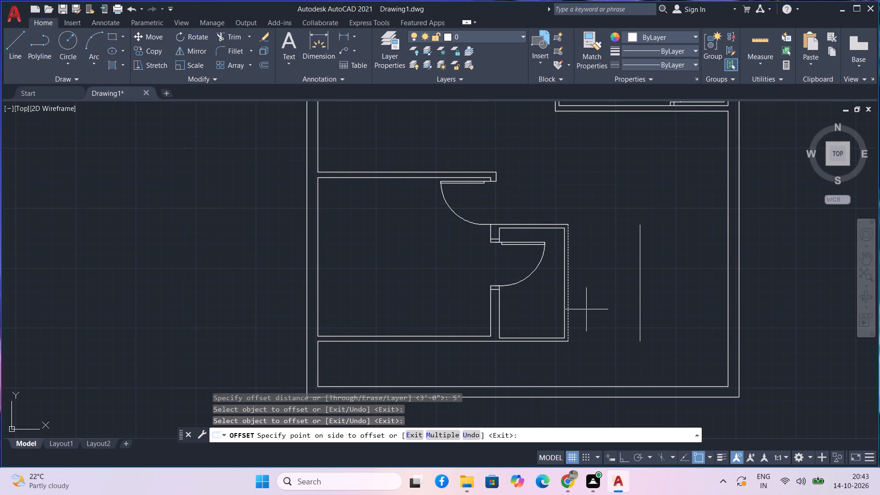
pyautogui.click(605, 309)
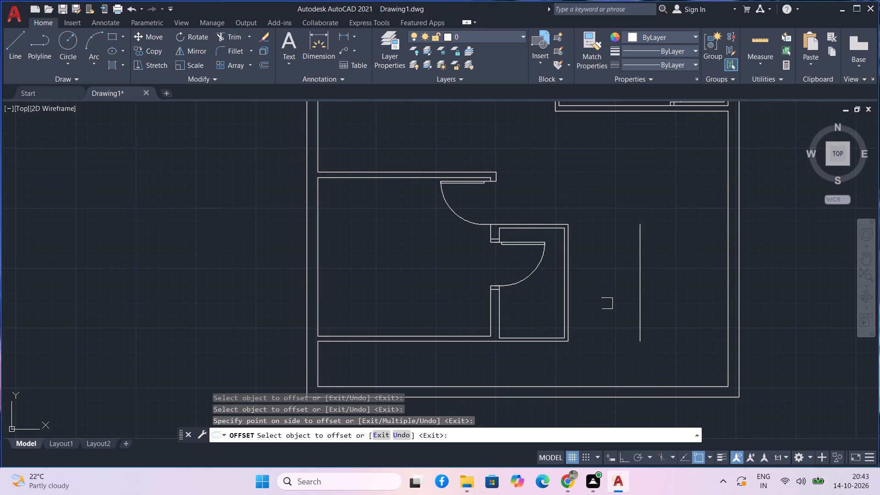
pyautogui.press('Escape')
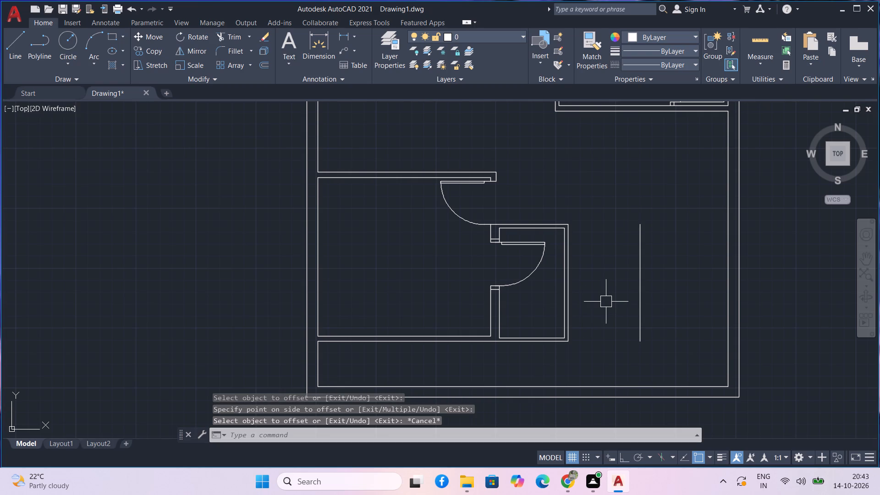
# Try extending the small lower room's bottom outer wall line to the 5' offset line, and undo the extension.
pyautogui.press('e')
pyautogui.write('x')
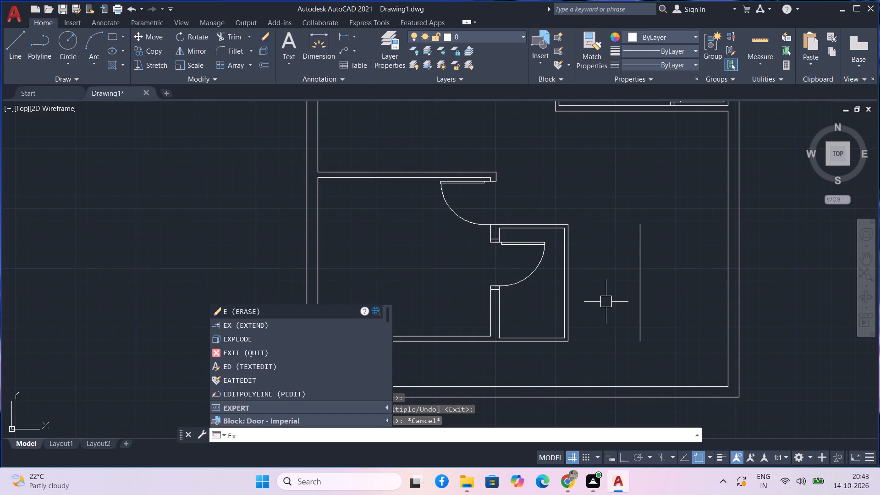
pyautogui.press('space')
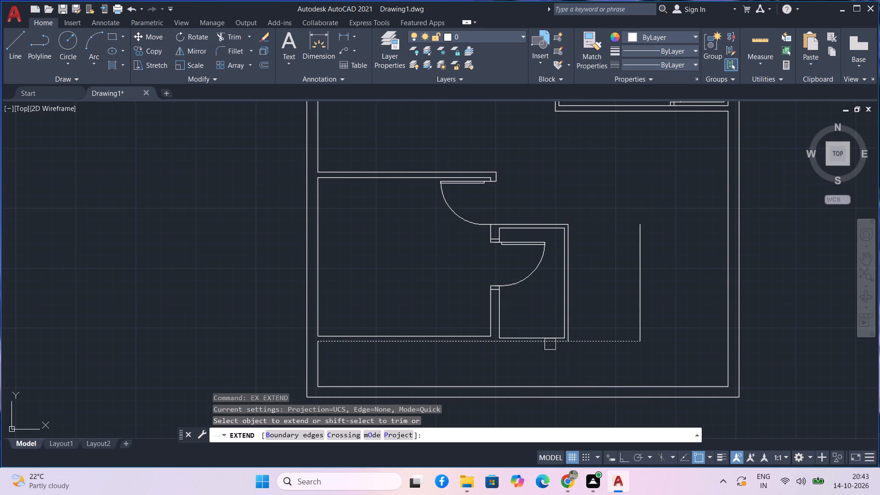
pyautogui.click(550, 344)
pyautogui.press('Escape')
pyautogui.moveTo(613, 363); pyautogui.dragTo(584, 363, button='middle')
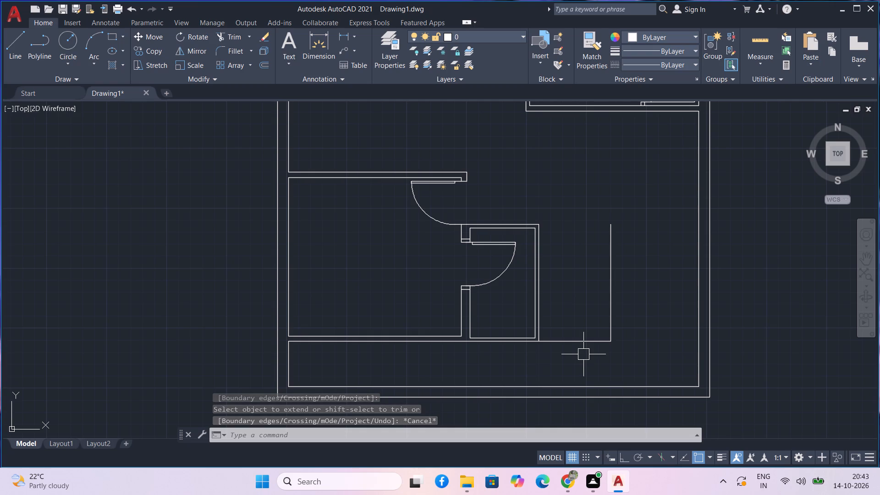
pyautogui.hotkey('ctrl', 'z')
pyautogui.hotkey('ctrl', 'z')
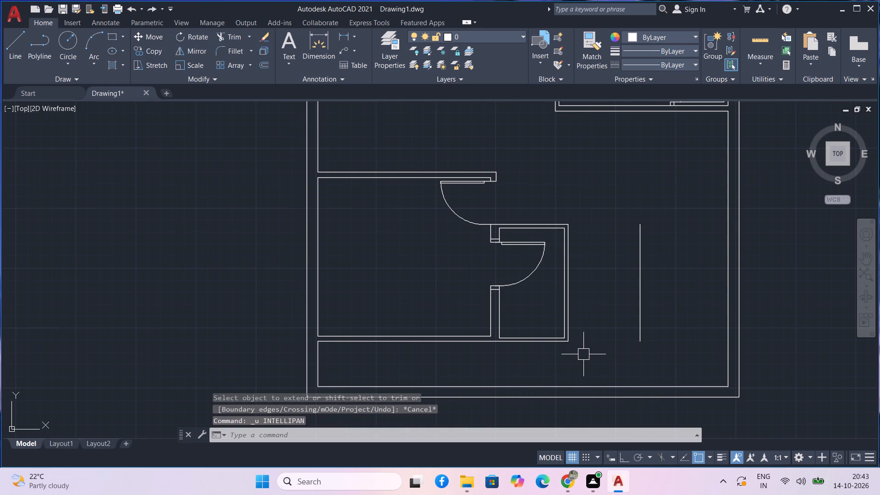
# Draw a horizontal line from the small lower room's lower-right outer corner to the lower end of the 5' offset line.
pyautogui.moveTo(586, 350); pyautogui.dragTo(559, 350, button='middle')
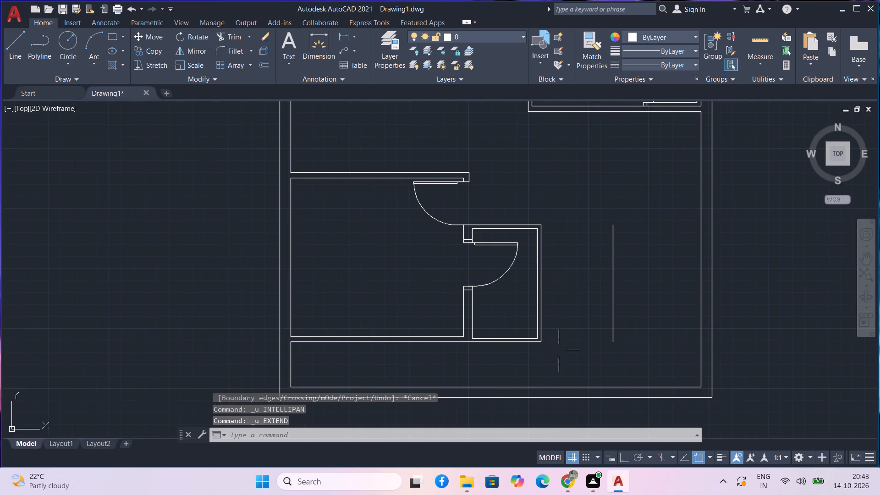
pyautogui.press('l')
pyautogui.press('space')
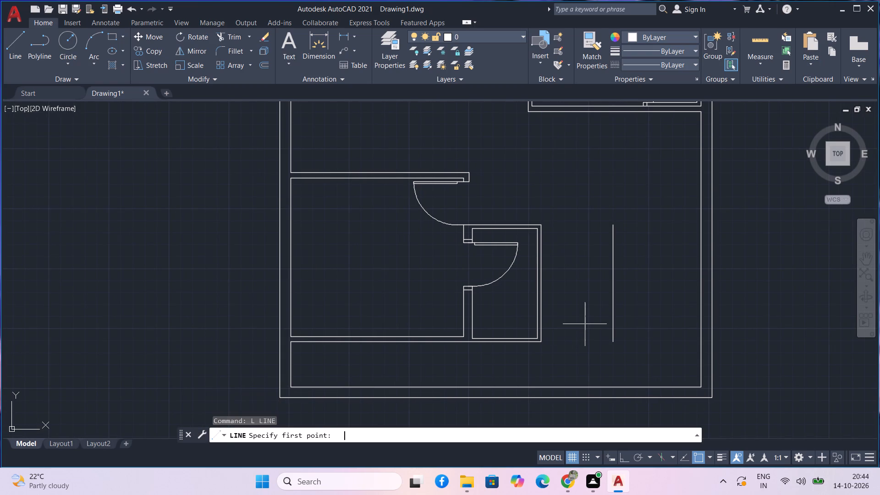
pyautogui.scroll(3, 590, 323)
pyautogui.moveTo(556, 373); pyautogui.dragTo(577, 286, button='middle')
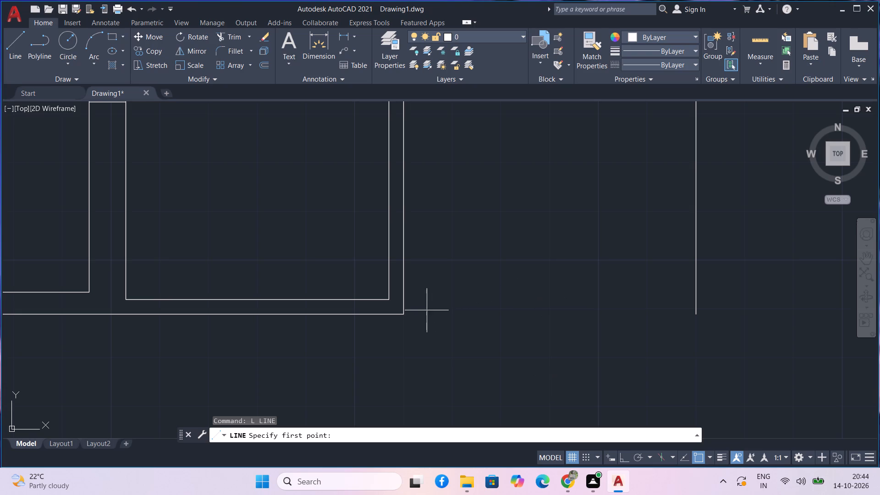
pyautogui.click(402, 314)
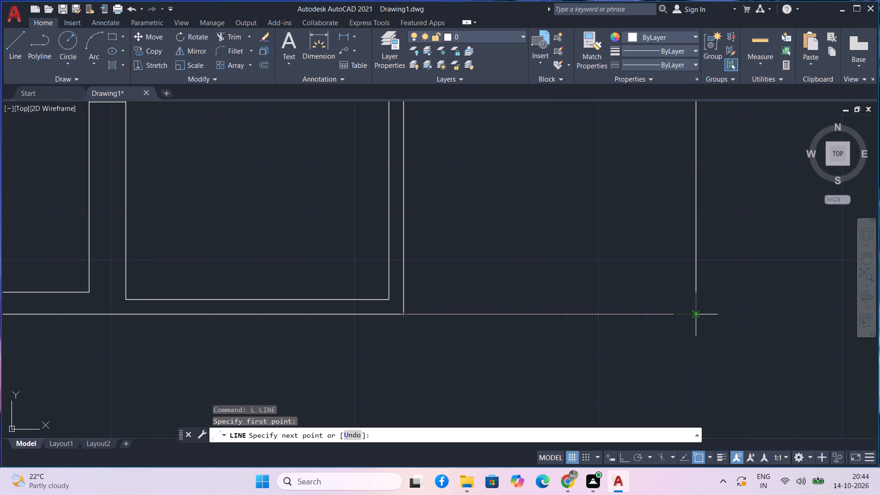
pyautogui.click(694, 318)
pyautogui.press('space')
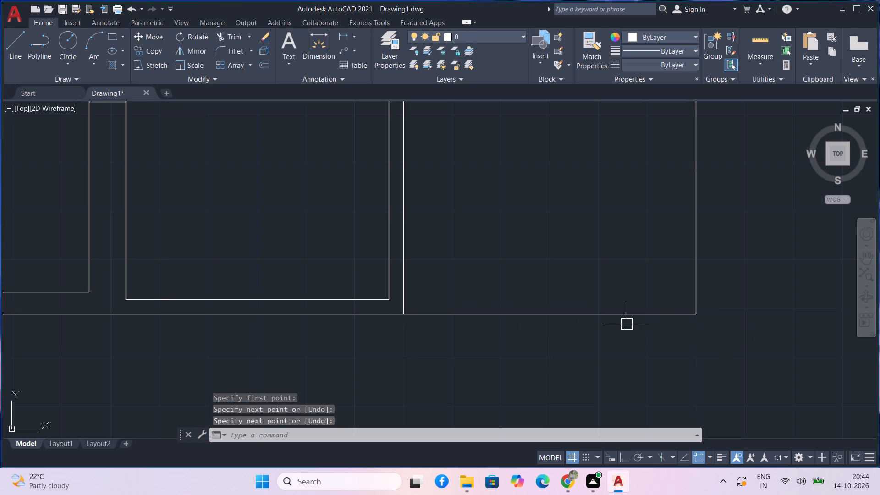
# Offset the horizontal line between the small lower room and the 5' offset line by 10" repeatedly, four times upward and once downward.
pyautogui.moveTo(627, 327); pyautogui.dragTo(622, 336, button='middle')
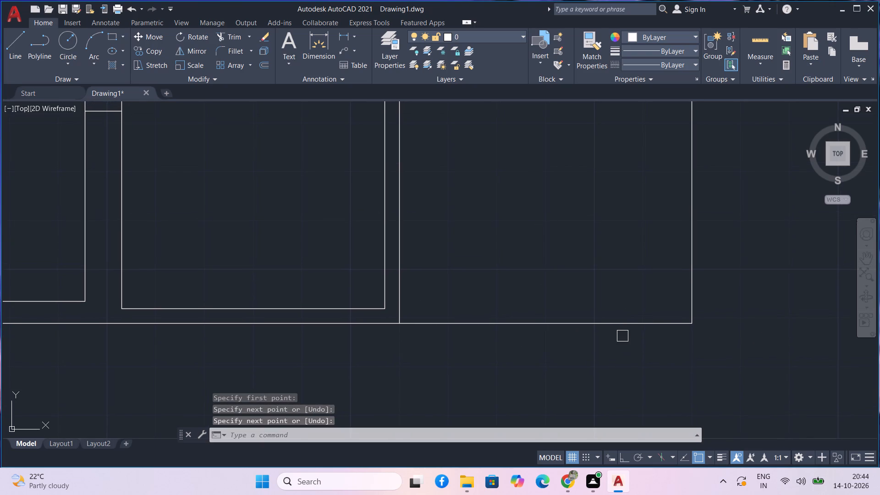
pyautogui.scroll(-1, 622, 336)
pyautogui.moveTo(624, 340); pyautogui.dragTo(622, 346, button='middle')
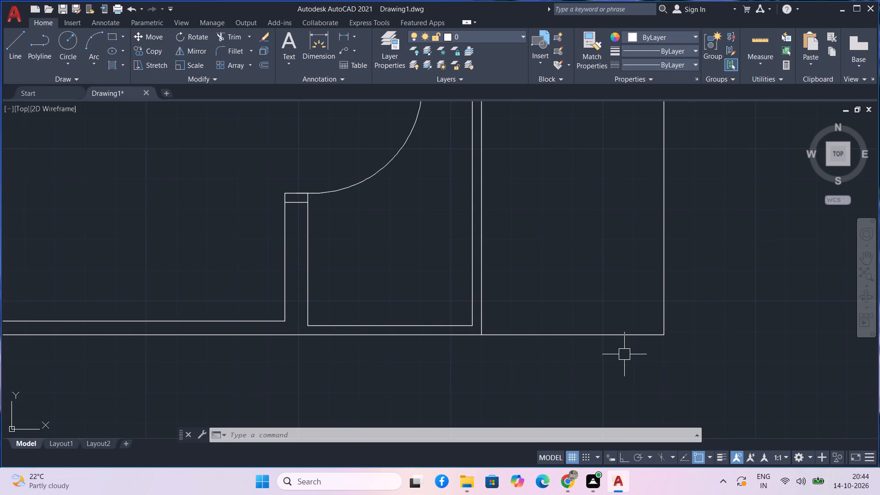
pyautogui.moveTo(624, 354); pyautogui.dragTo(625, 363, button='middle')
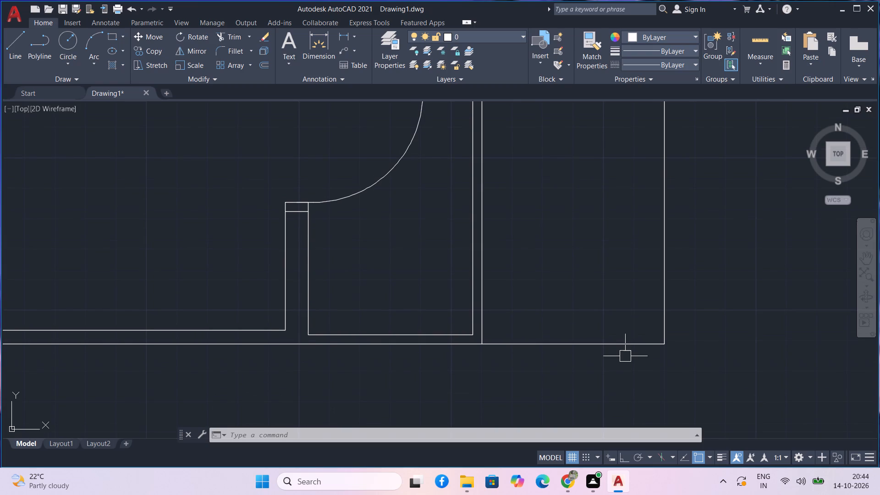
pyautogui.write('o')
pyautogui.press('space')
pyautogui.write('10')
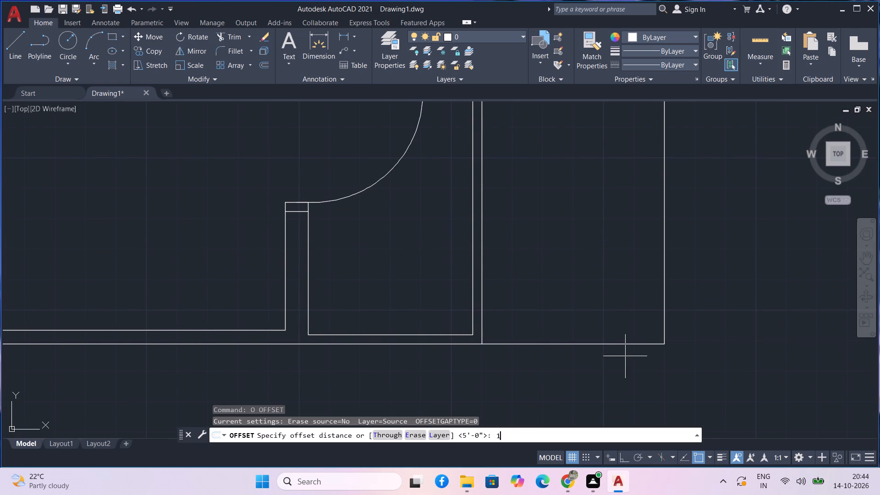
pyautogui.press('Return')
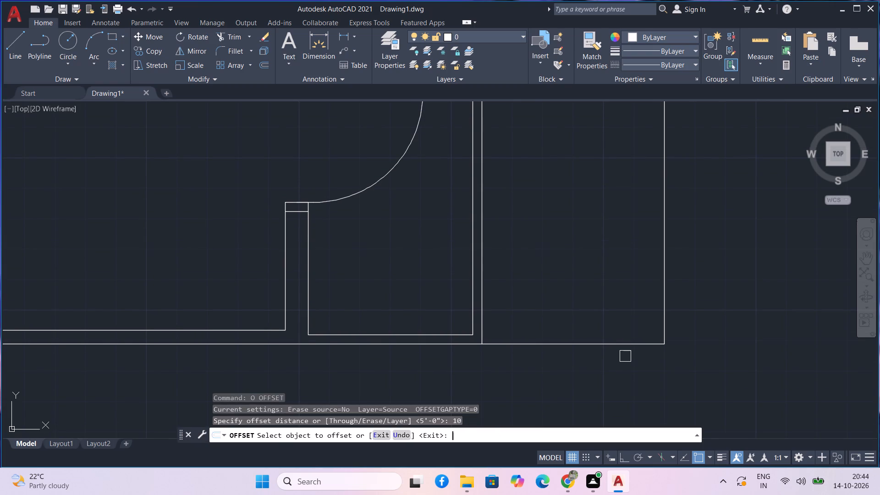
pyautogui.click(617, 346)
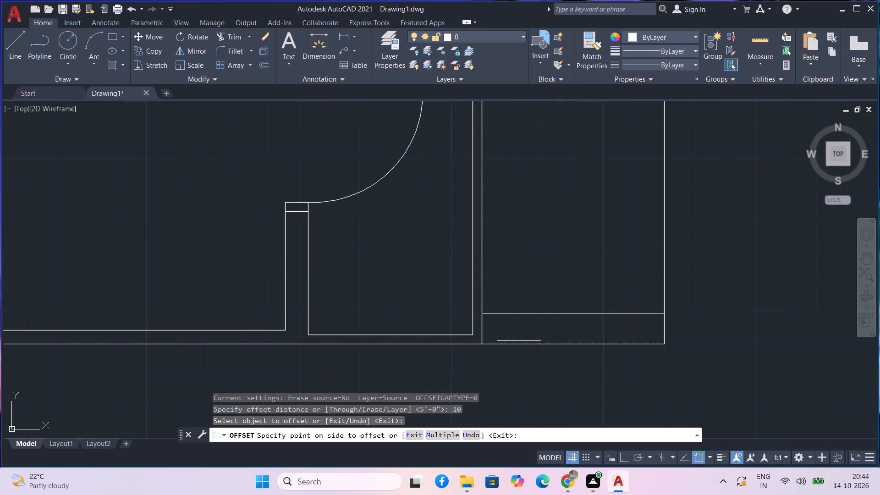
pyautogui.click(444, 437)
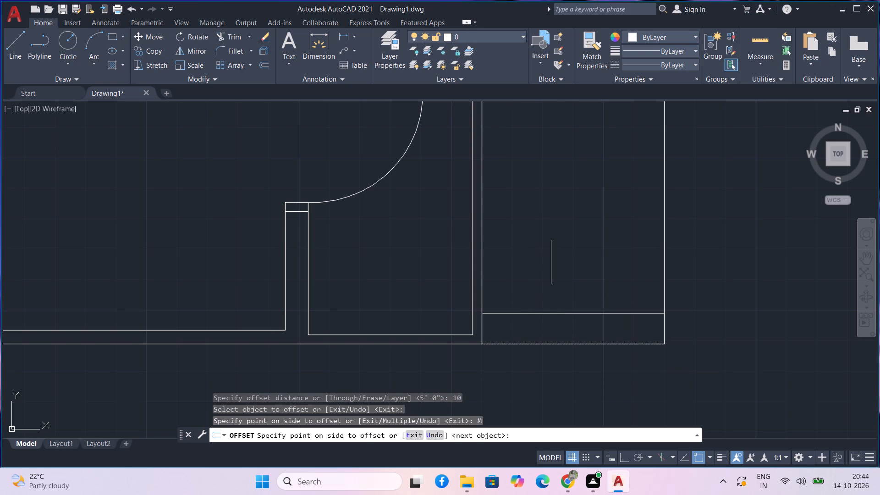
pyautogui.click(553, 248)
pyautogui.click(555, 236)
pyautogui.moveTo(557, 192); pyautogui.dragTo(539, 256, button='middle')
pyautogui.scroll(-1, 539, 256)
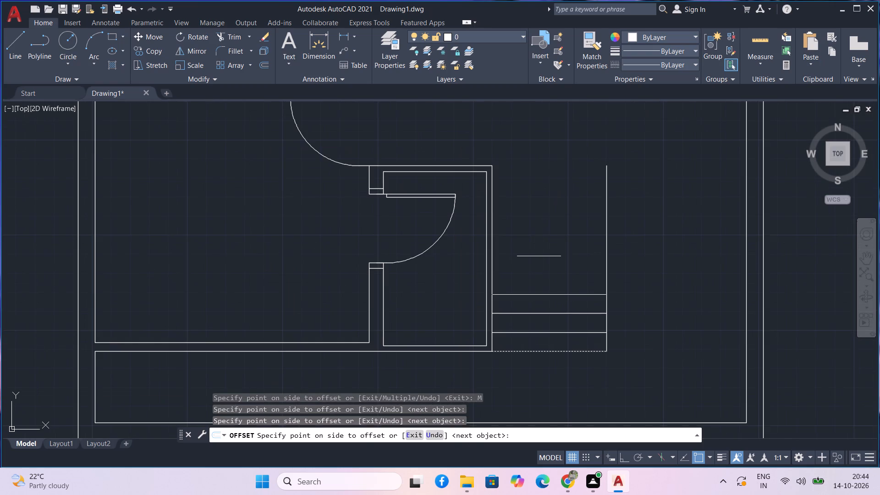
pyautogui.click(543, 247)
pyautogui.click(544, 236)
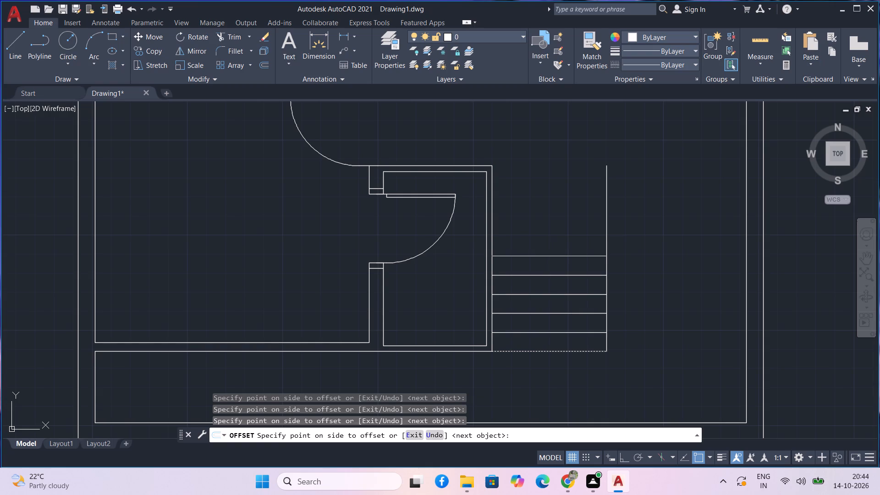
pyautogui.scroll(-1, 535, 343)
pyautogui.moveTo(529, 335); pyautogui.dragTo(503, 259, button='middle')
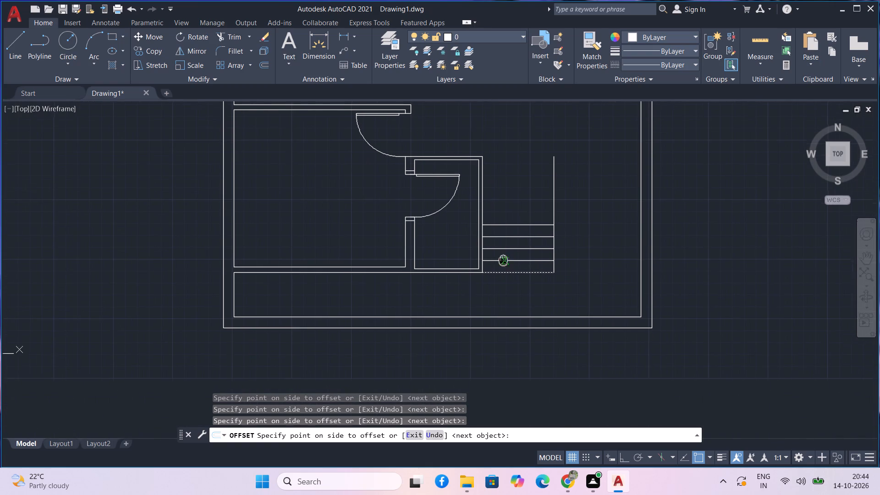
pyautogui.click(521, 298)
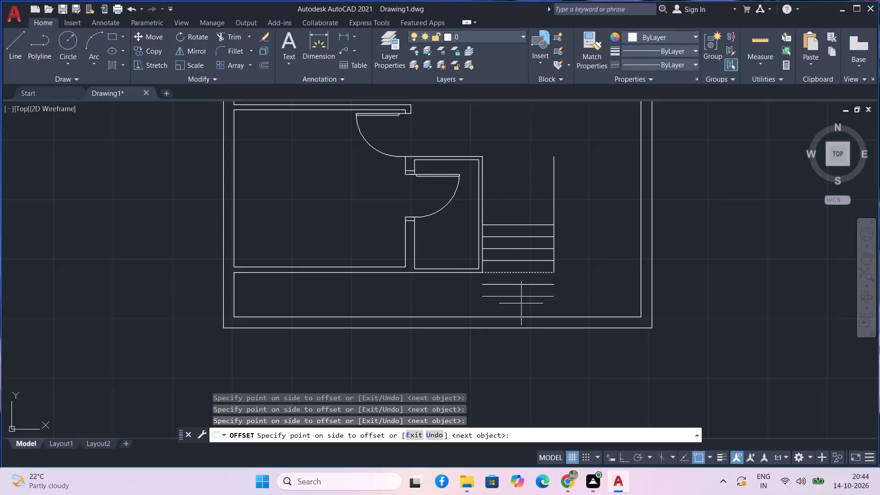
pyautogui.press('Escape')
# Extend the small lower room's outer right wall line and the 5' offset line down to the lowest 10" offset line.
pyautogui.press('e')
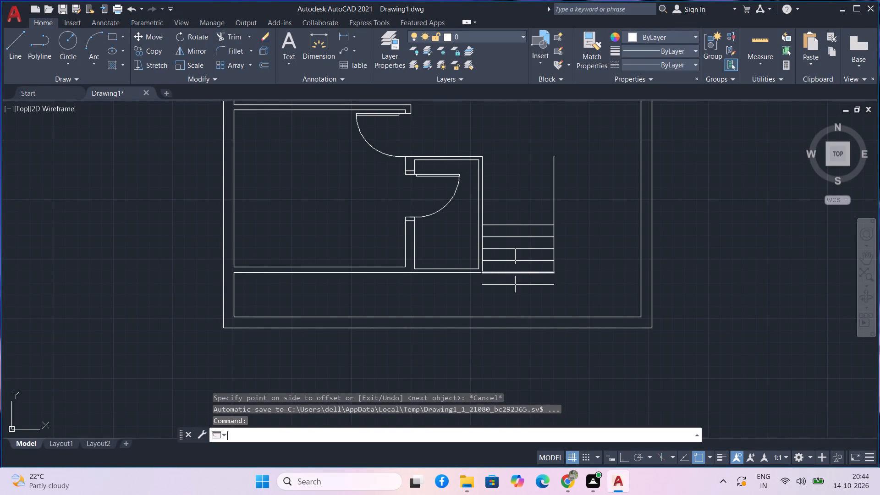
pyautogui.press('x')
pyautogui.press('space')
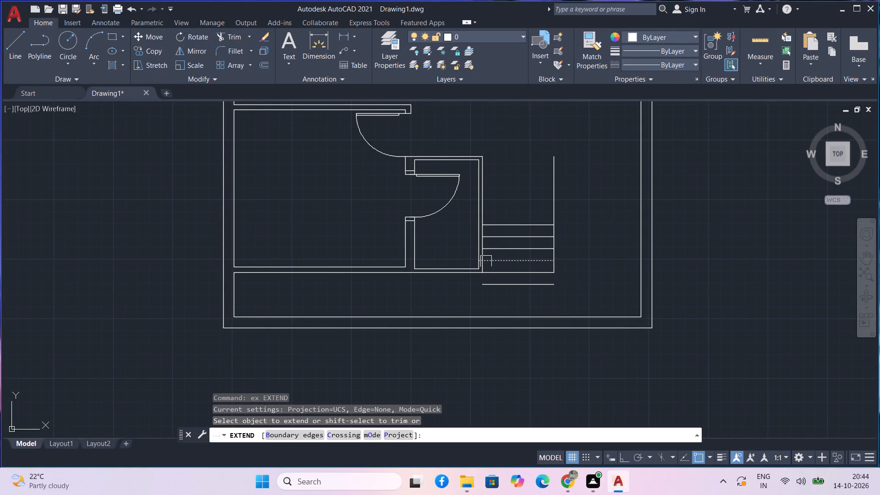
pyautogui.scroll(2, 486, 261)
pyautogui.click(480, 279)
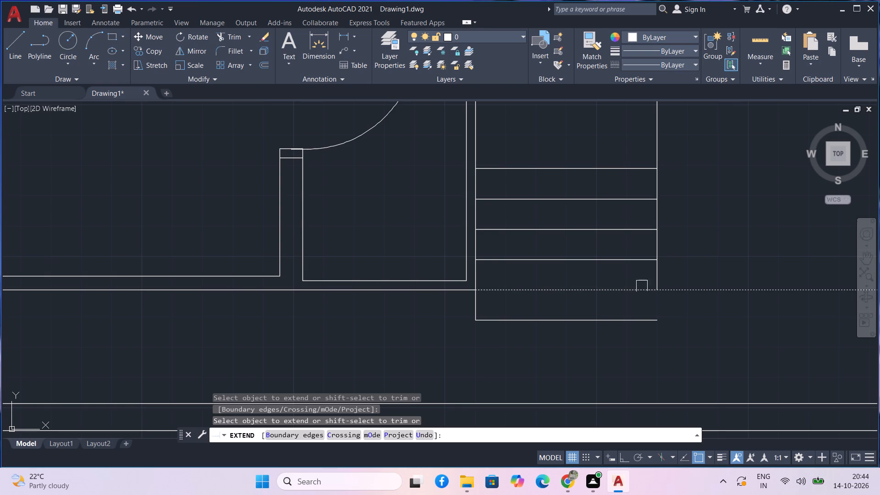
pyautogui.click(653, 274)
pyautogui.press('Escape')
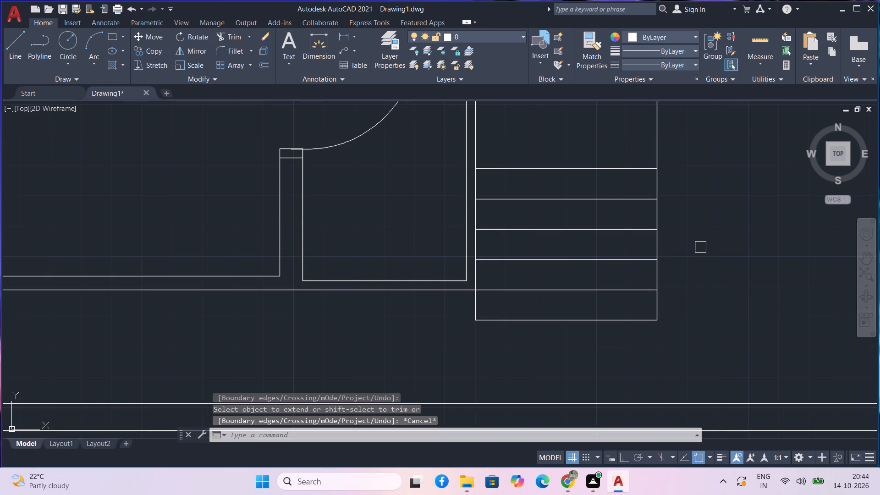
# Trim the part of the 5' offset line that rises above the topmost 10" spaced line.
pyautogui.moveTo(701, 242); pyautogui.dragTo(699, 283, button='middle')
pyautogui.scroll(-1, 698, 284)
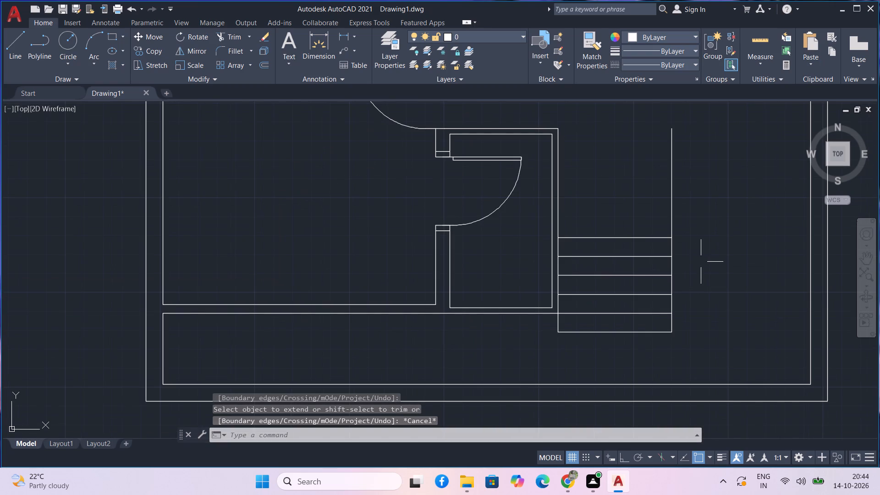
pyautogui.press('t')
pyautogui.press('r')
pyautogui.press('space')
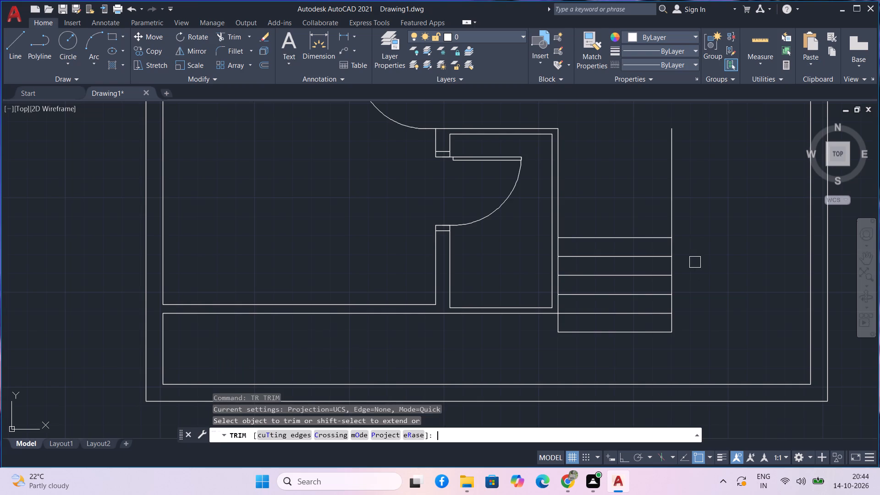
pyautogui.moveTo(687, 221); pyautogui.dragTo(659, 195)
pyautogui.moveTo(663, 202); pyautogui.dragTo(663, 186, button='middle')
pyautogui.moveTo(707, 227); pyautogui.dragTo(689, 241, button='middle')
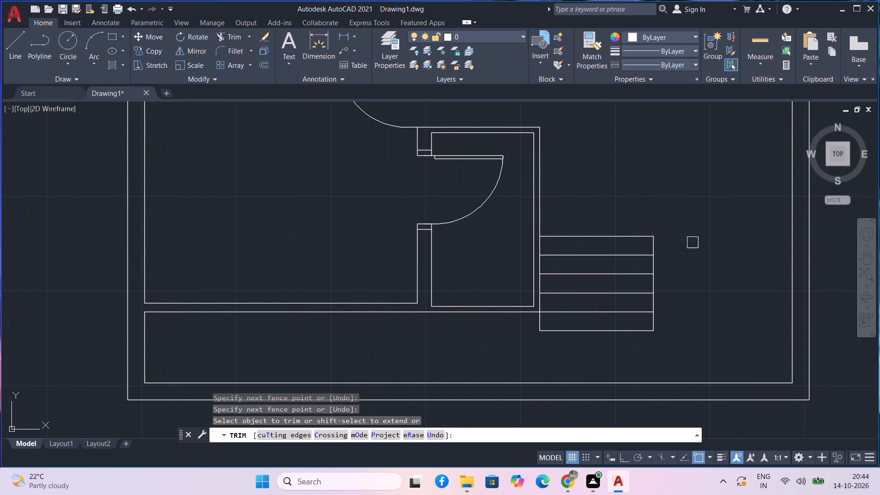
pyautogui.scroll(-1, 693, 242)
pyautogui.moveTo(693, 242); pyautogui.dragTo(670, 257, button='middle')
pyautogui.moveTo(716, 242); pyautogui.dragTo(704, 253, button='middle')
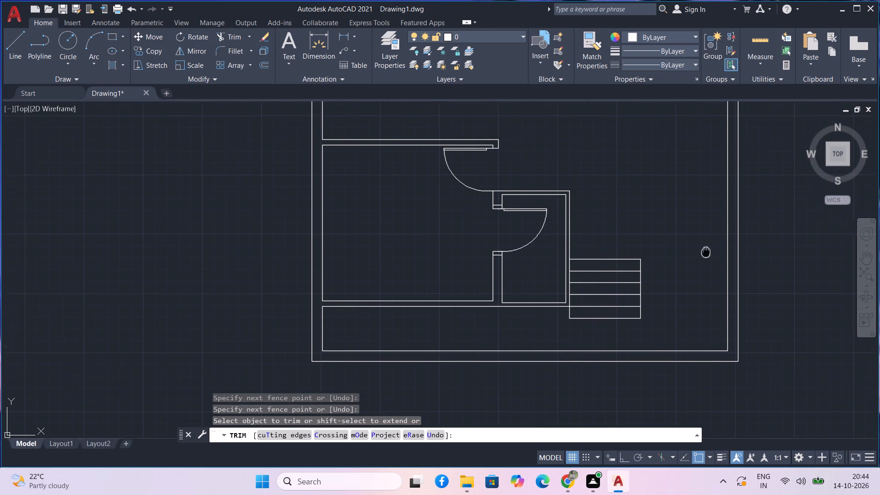
pyautogui.moveTo(704, 253); pyautogui.dragTo(703, 254, button='middle')
pyautogui.moveTo(681, 249); pyautogui.dragTo(659, 242, button='middle')
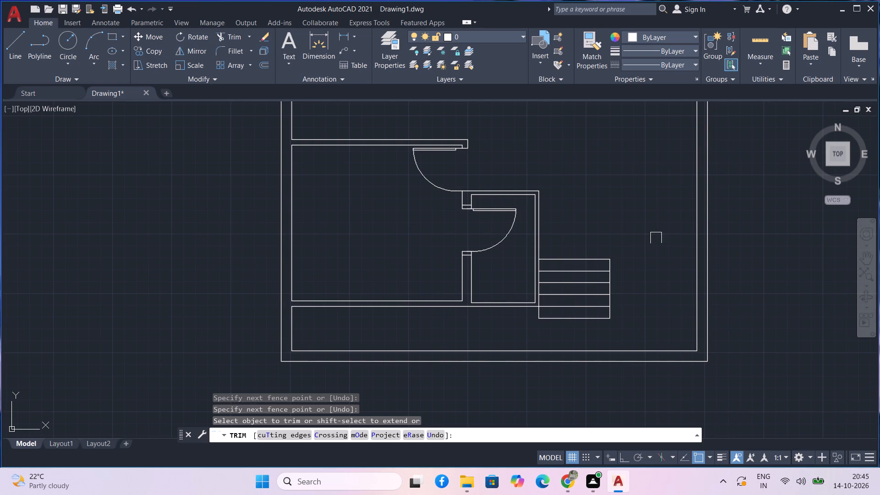
pyautogui.moveTo(656, 238); pyautogui.dragTo(652, 251, button='middle')
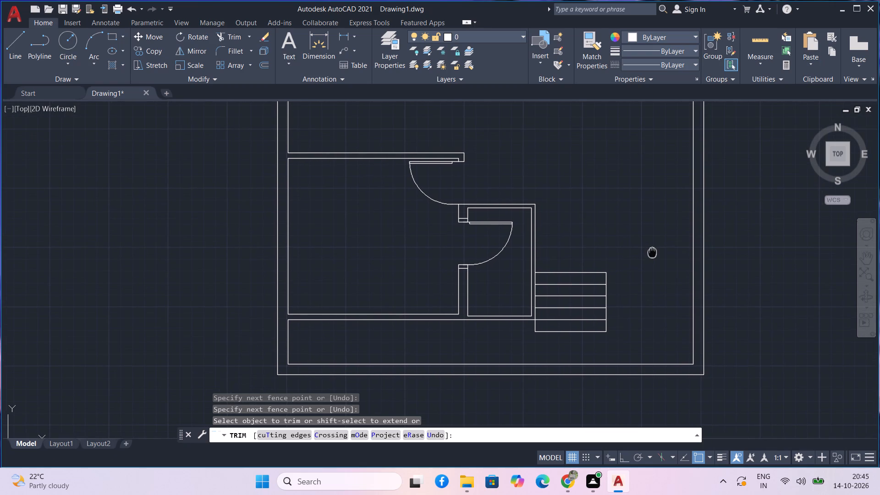
pyautogui.moveTo(652, 251); pyautogui.dragTo(651, 264, button='middle')
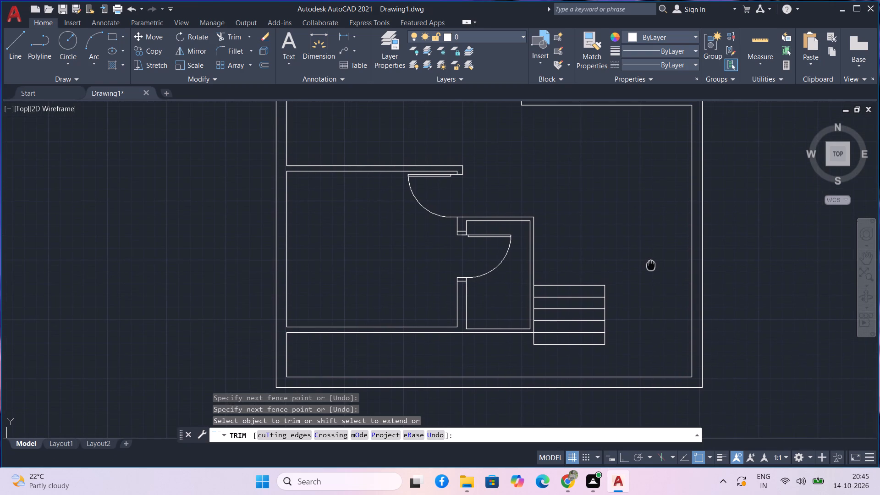
pyautogui.moveTo(651, 264); pyautogui.dragTo(646, 270, button='middle')
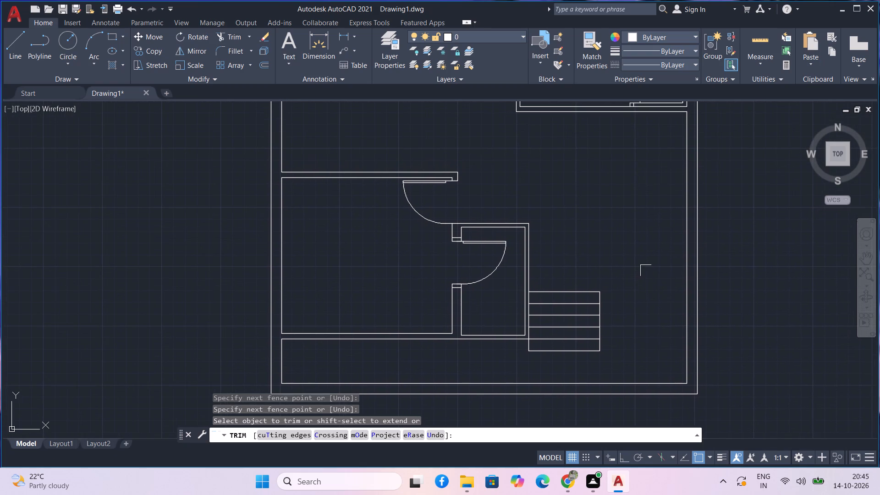
pyautogui.scroll(-1, 646, 270)
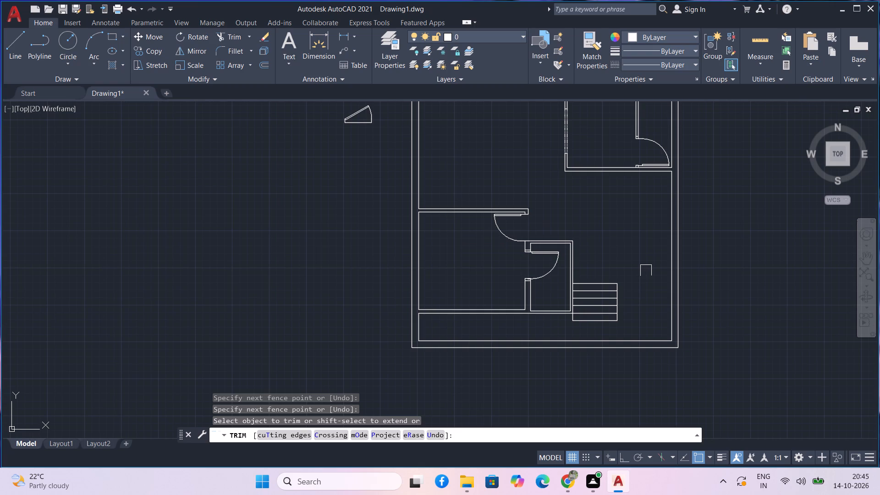
pyautogui.press('Escape')
# With Ortho on, draw a vertical line from the topmost spaced line's right end up to the upper-right room's outer bottom wall line.
pyautogui.write('l')
pyautogui.press('space')
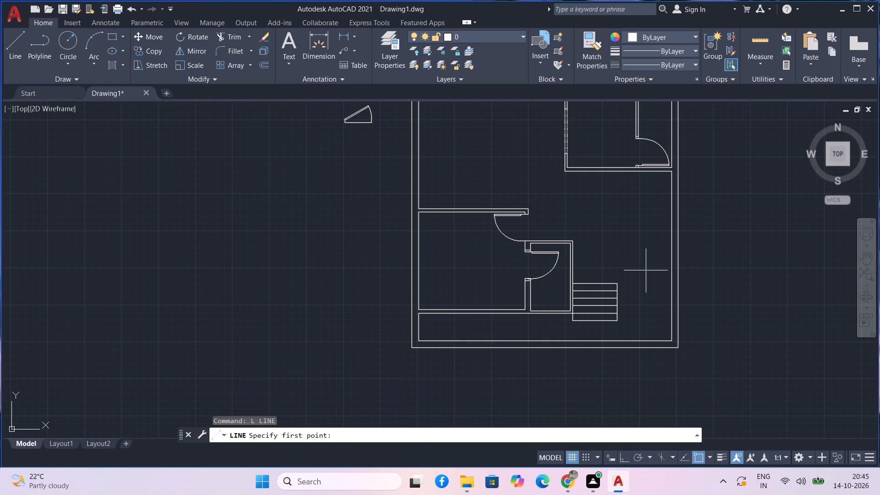
pyautogui.scroll(1, 620, 279)
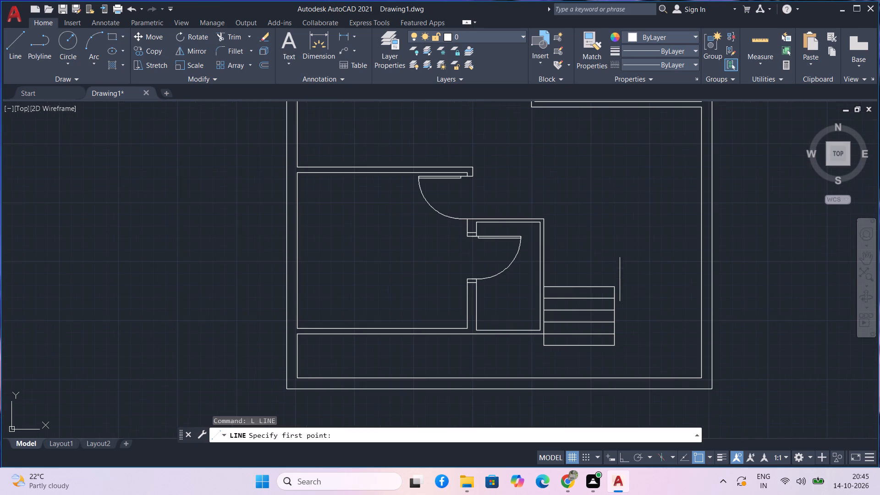
pyautogui.click(615, 284)
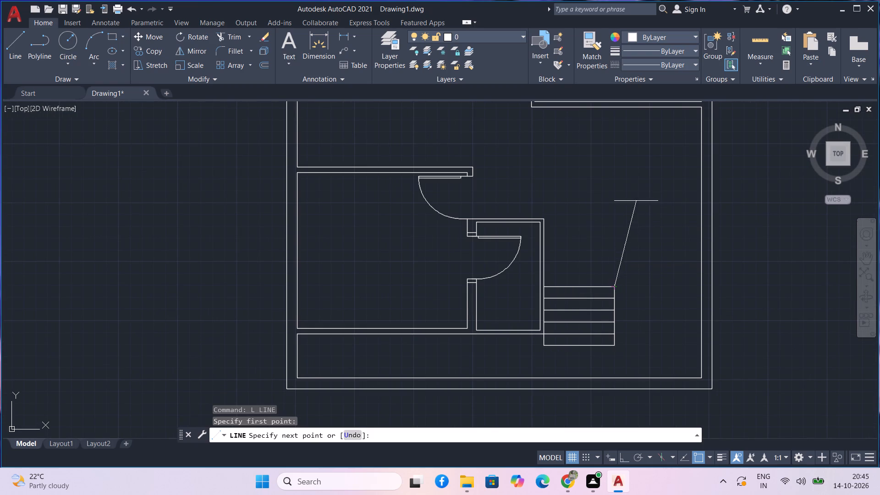
pyautogui.press('F8')
pyautogui.moveTo(610, 237); pyautogui.dragTo(603, 285, button='middle')
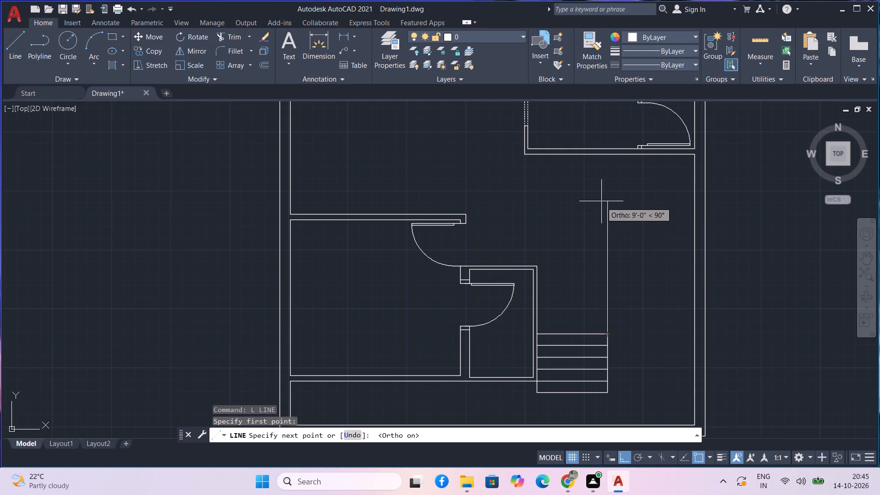
pyautogui.click(606, 153)
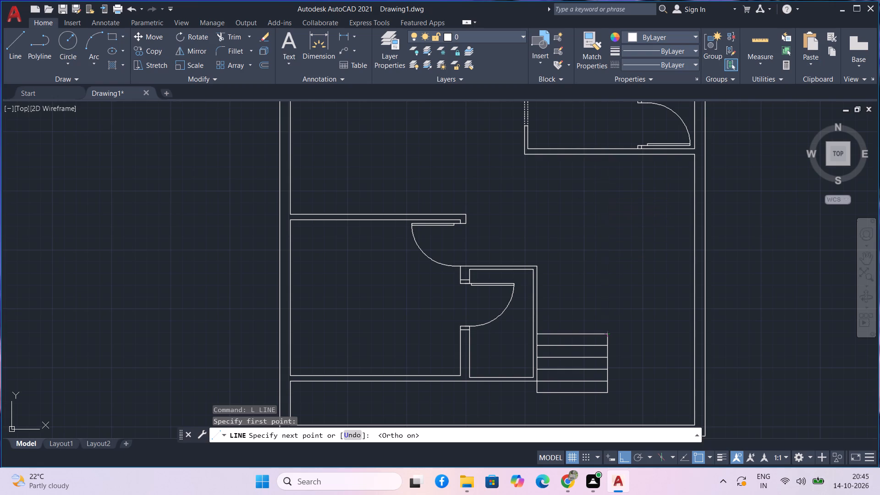
pyautogui.press('space')
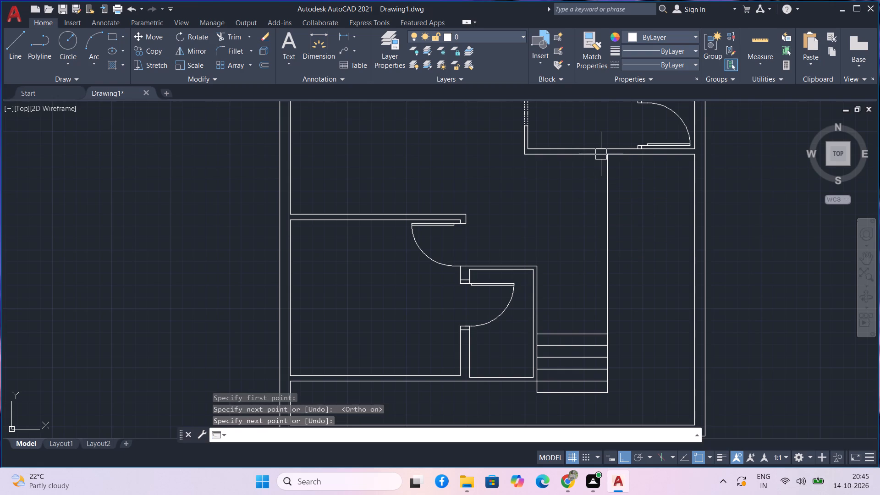
# Offset the new vertical line 4.5" to the right, toward the outer right wall.
pyautogui.write('o')
pyautogui.press('space')
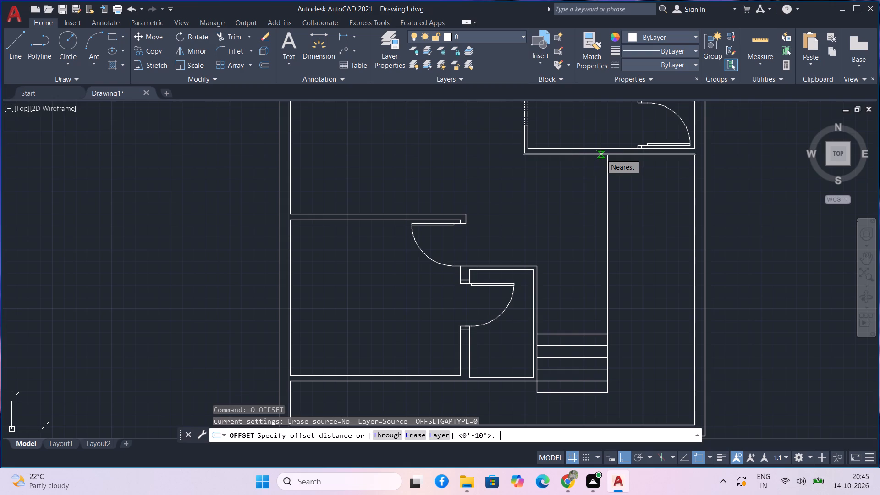
pyautogui.write('4.5')
pyautogui.press('Return')
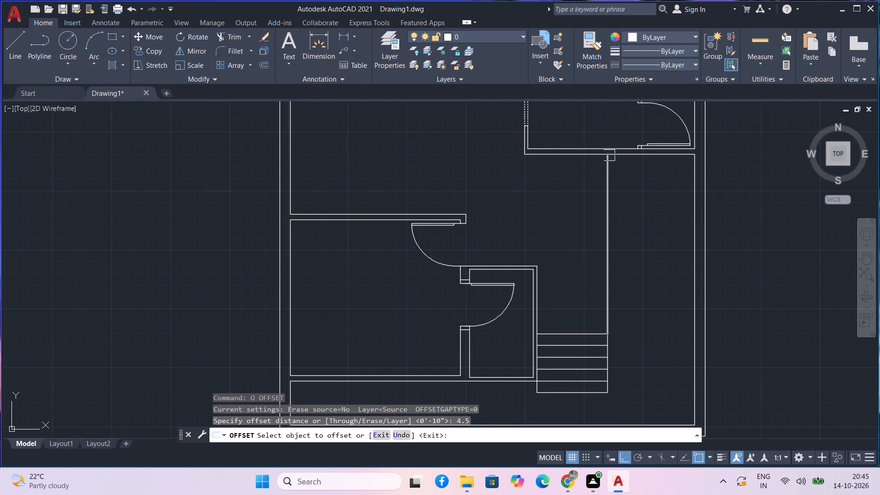
pyautogui.click(610, 244)
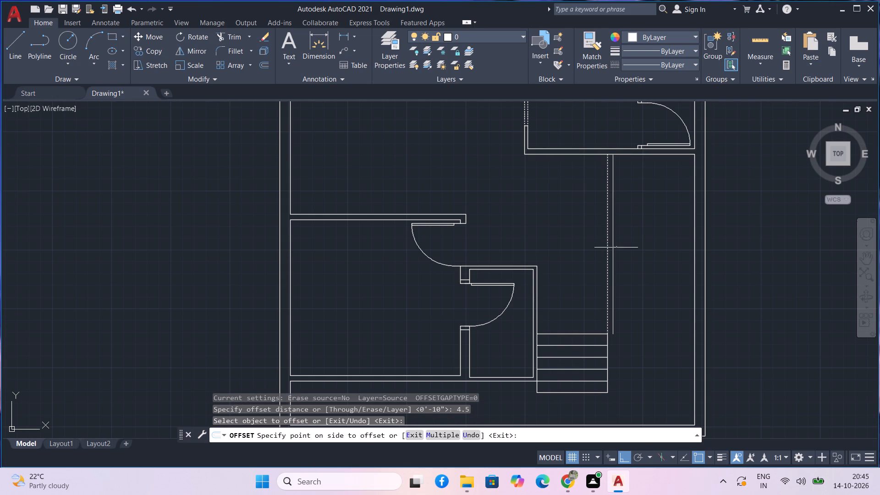
pyautogui.click(623, 249)
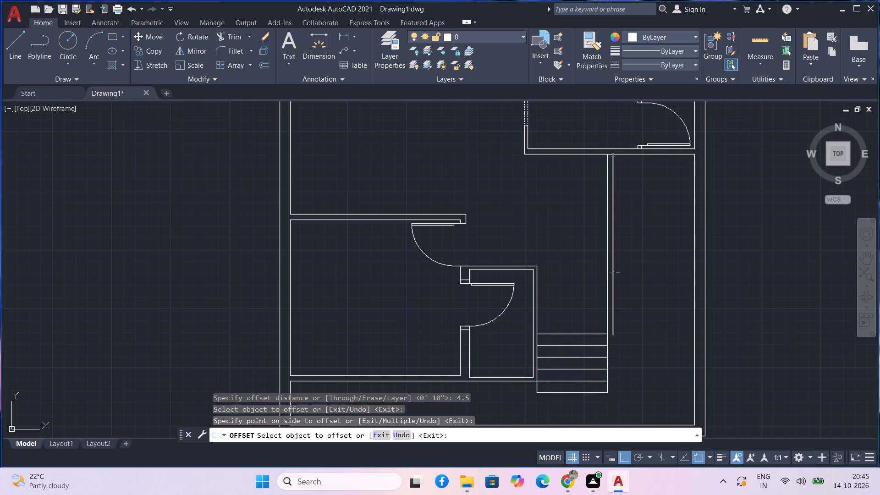
# Extend the topmost 10" spaced line to the right as far as the new 4.5" offset vertical line.
pyautogui.press('Escape')
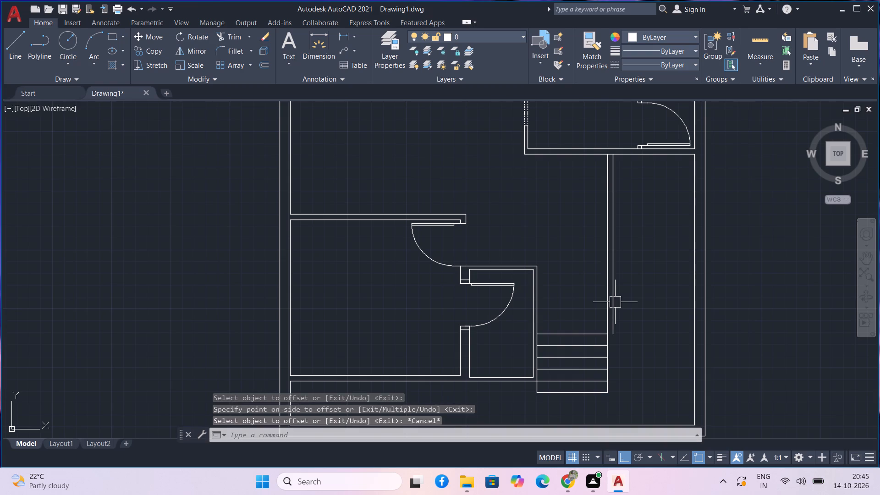
pyautogui.write('ex')
pyautogui.press('space')
pyautogui.scroll(2, 603, 335)
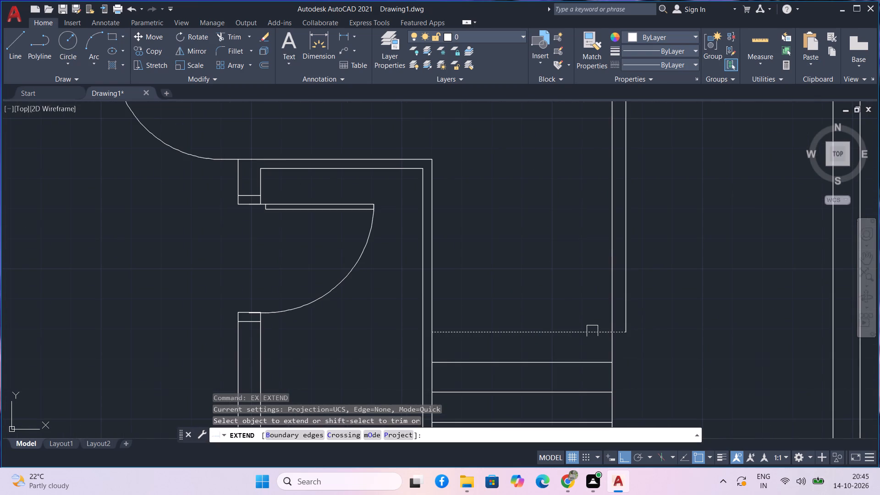
pyautogui.click(592, 331)
pyautogui.scroll(-2, 594, 287)
pyautogui.moveTo(560, 273); pyautogui.dragTo(558, 306, button='middle')
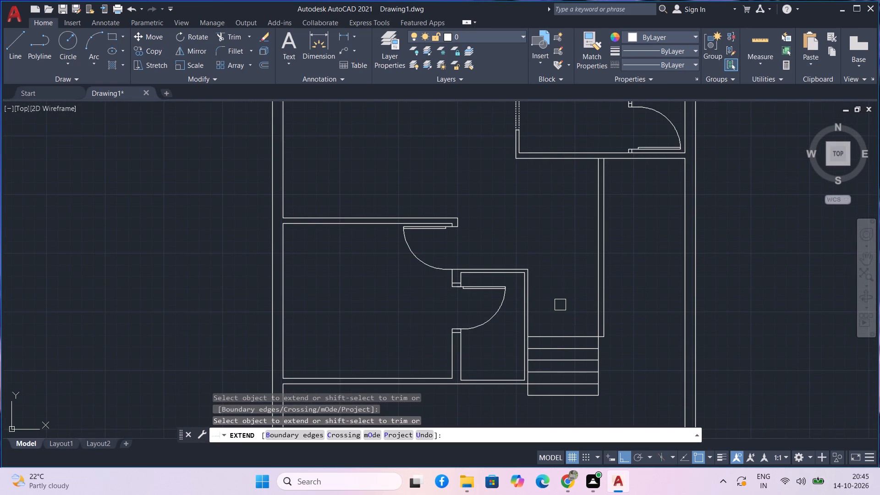
pyautogui.press('Escape')
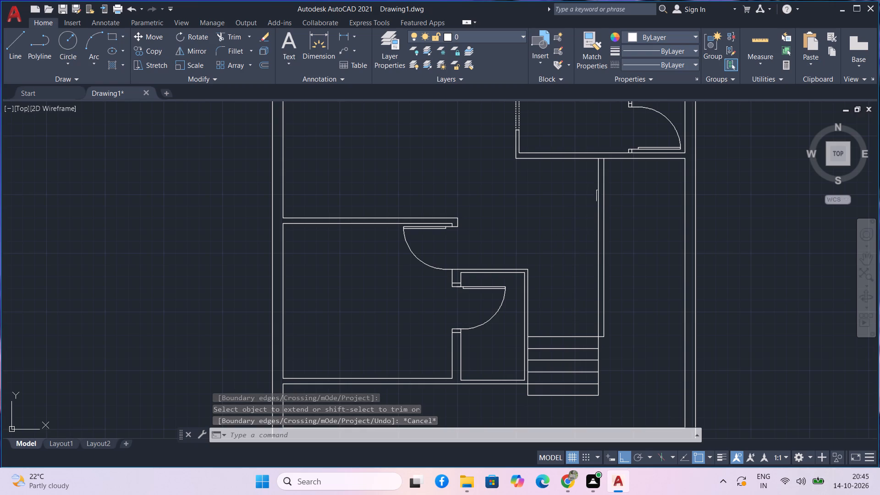
# Trim the upper-right room's outer bottom wall line between the two vertical wall lines to open the wall junction.
pyautogui.moveTo(618, 191); pyautogui.dragTo(589, 228, button='middle')
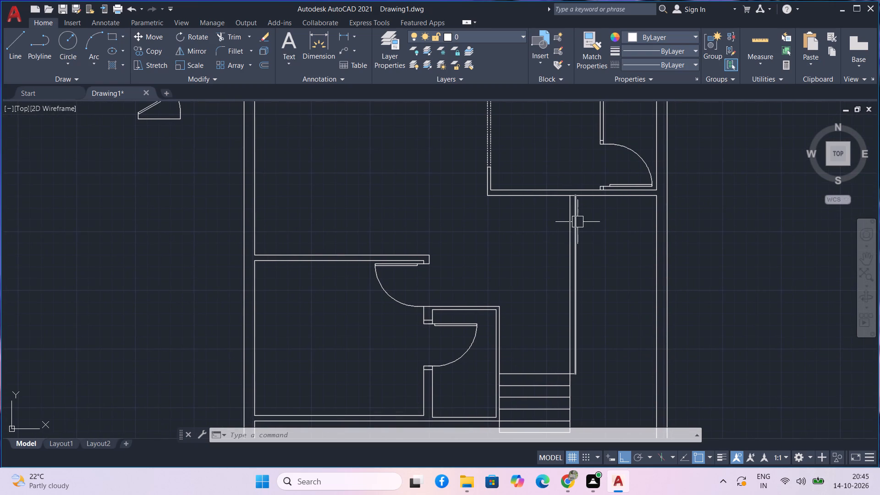
pyautogui.write('tr')
pyautogui.press('space')
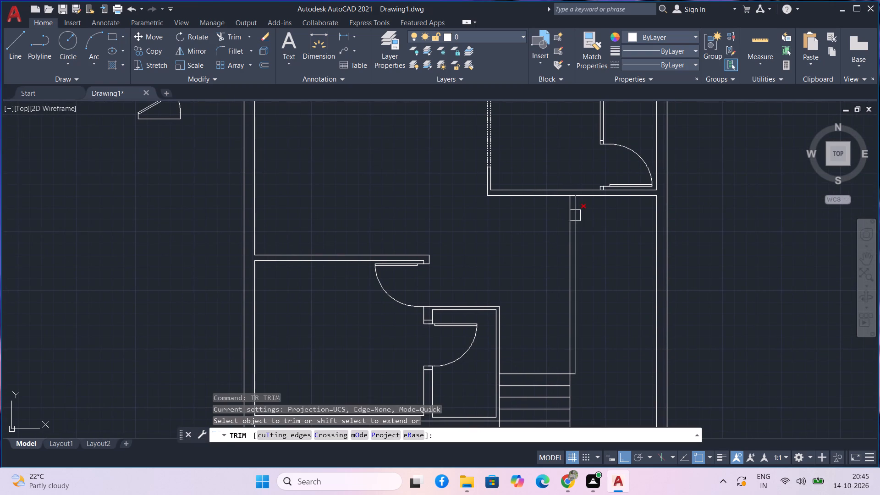
pyautogui.moveTo(603, 212); pyautogui.dragTo(611, 267, button='middle')
pyautogui.scroll(4, 578, 247)
pyautogui.click(587, 266)
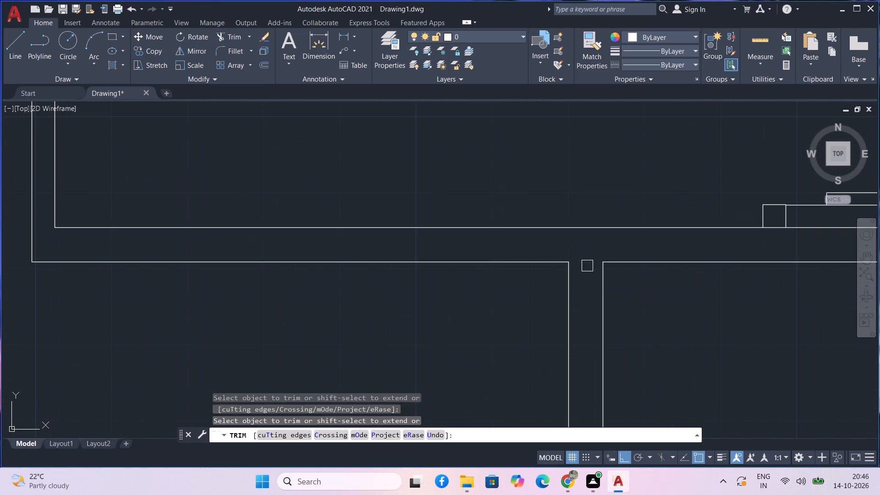
pyautogui.scroll(-3, 595, 296)
pyautogui.moveTo(626, 327); pyautogui.dragTo(575, 239, button='middle')
pyautogui.scroll(-2, 587, 311)
pyautogui.moveTo(592, 340); pyautogui.dragTo(555, 254, button='middle')
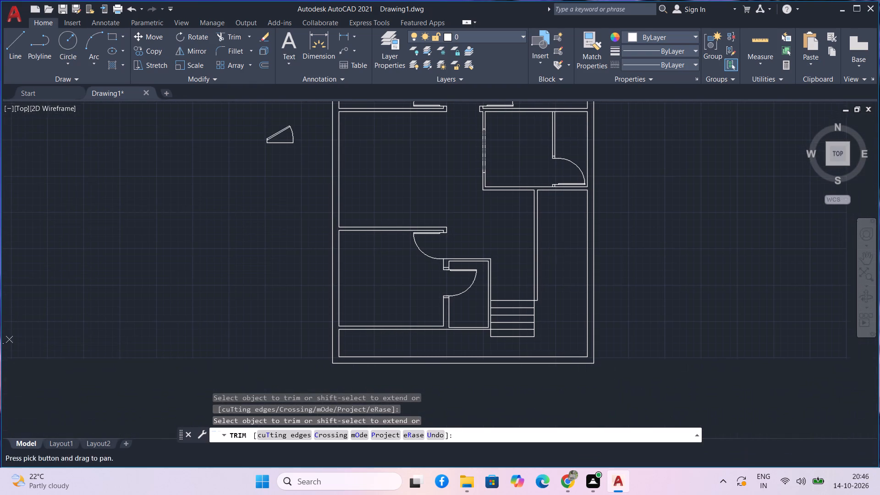
pyautogui.moveTo(548, 303); pyautogui.dragTo(544, 292, button='middle')
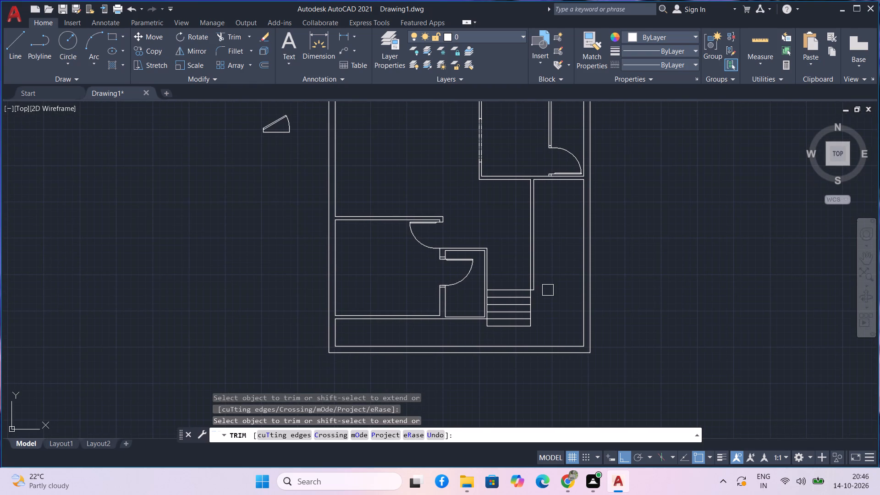
pyautogui.write('l')
pyautogui.press('space')
pyautogui.press('Escape')
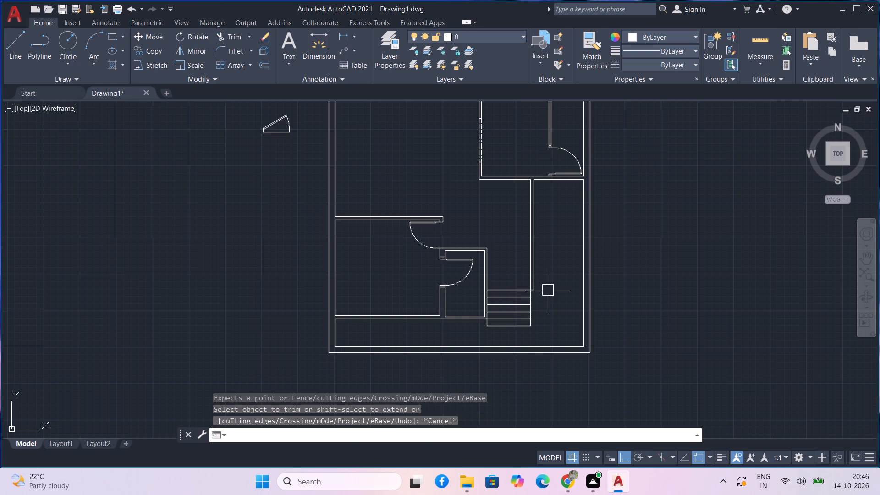
# Draw a horizontal line from the new wall's right line, slightly above its lower end, to the outer right wall's inner line.
pyautogui.write('l')
pyautogui.press('space')
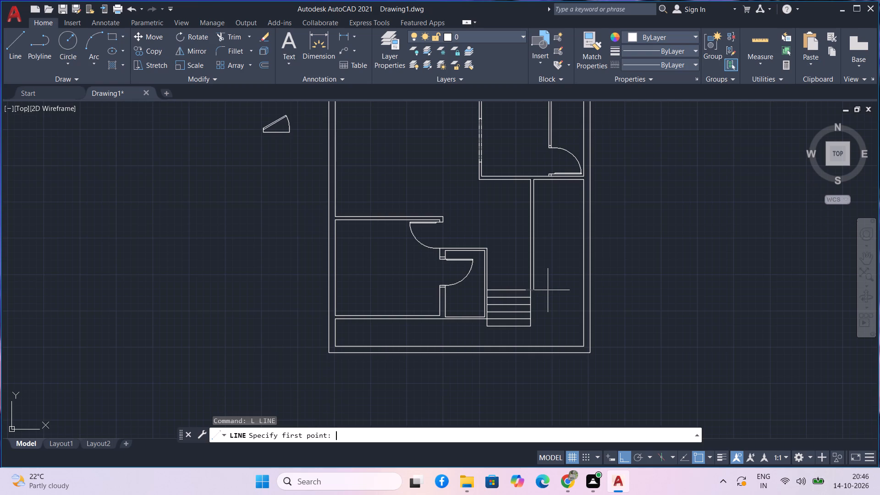
pyautogui.scroll(2, 543, 264)
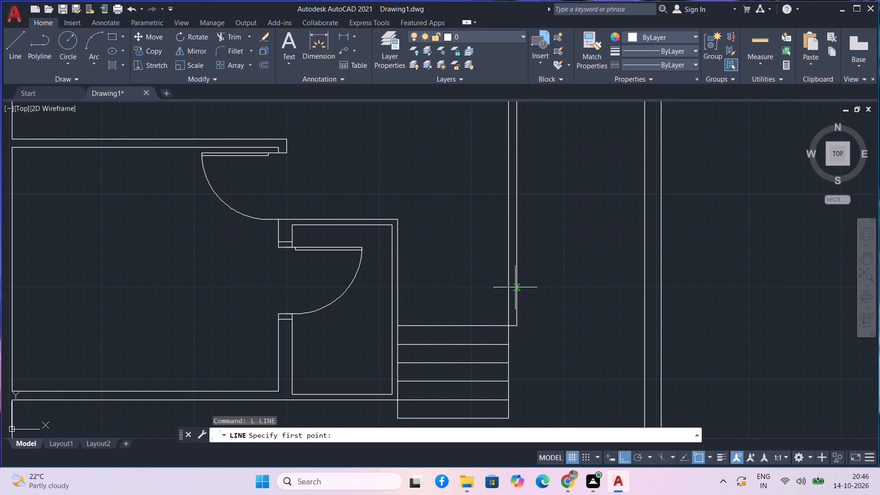
pyautogui.scroll(3, 517, 286)
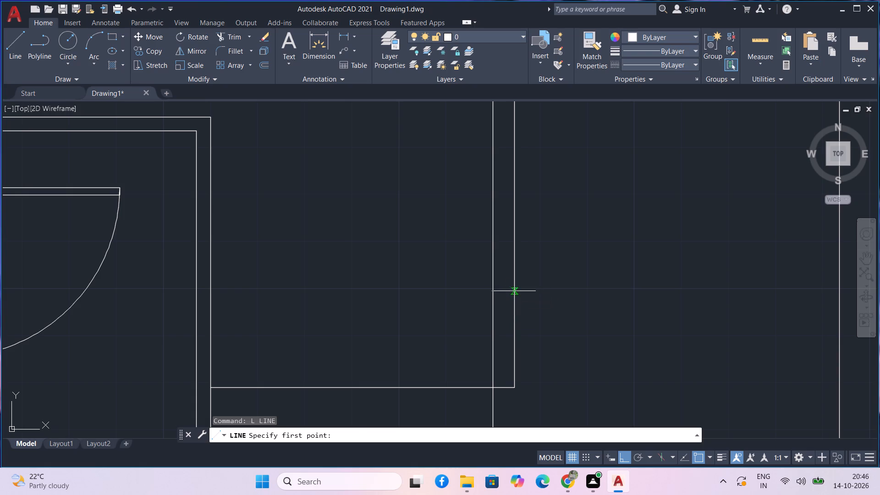
pyautogui.click(514, 291)
pyautogui.scroll(-2, 668, 291)
pyautogui.moveTo(670, 298); pyautogui.dragTo(594, 328, button='middle')
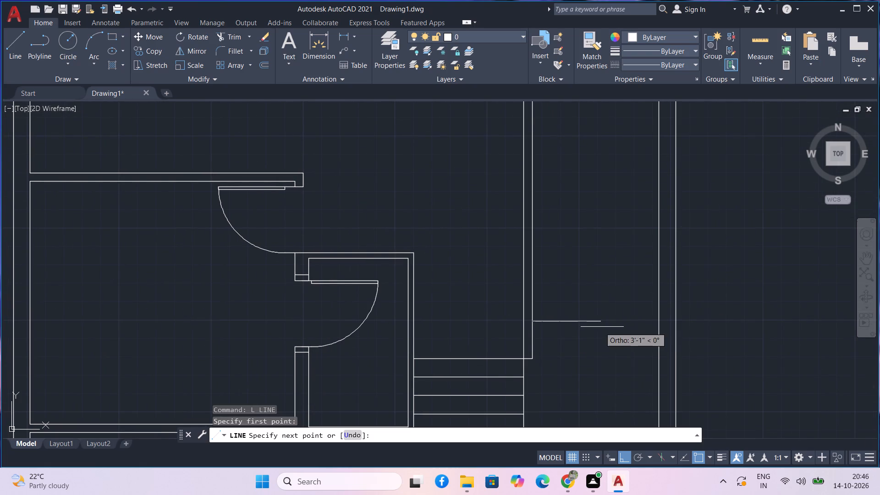
pyautogui.click(658, 322)
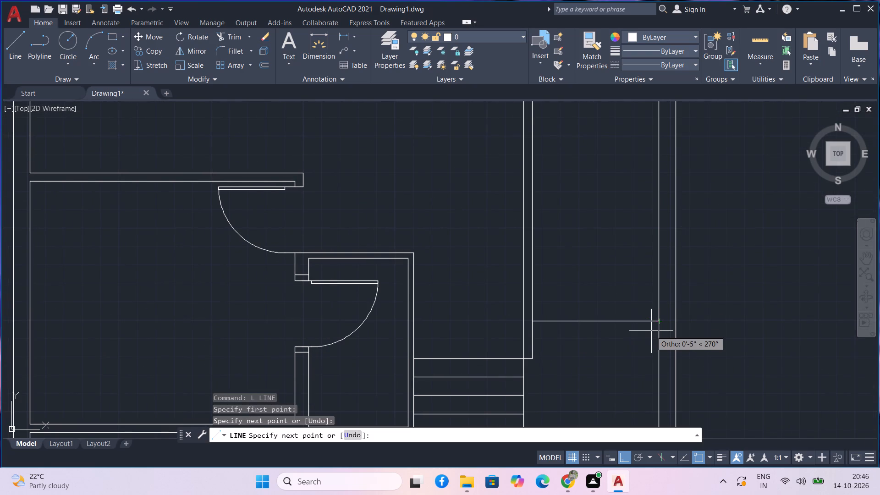
pyautogui.press('space')
pyautogui.moveTo(608, 326); pyautogui.dragTo(603, 315, button='middle')
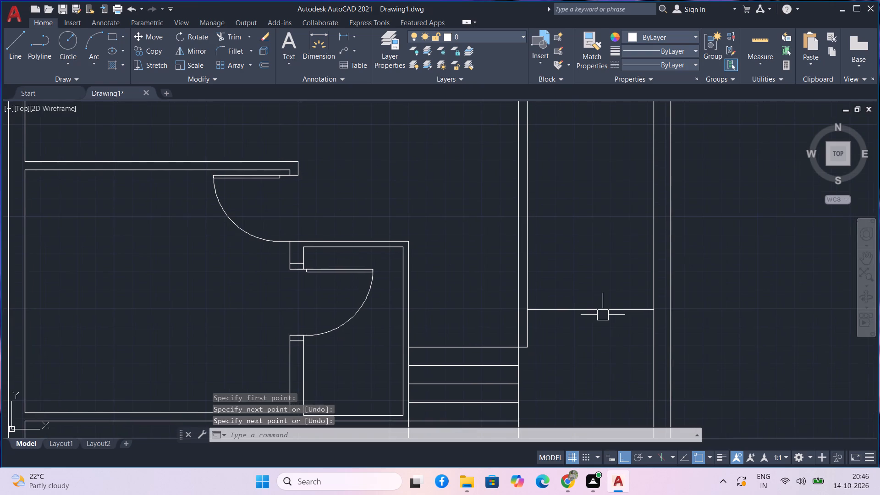
pyautogui.moveTo(611, 340); pyautogui.dragTo(600, 334, button='middle')
pyautogui.scroll(-1, 600, 333)
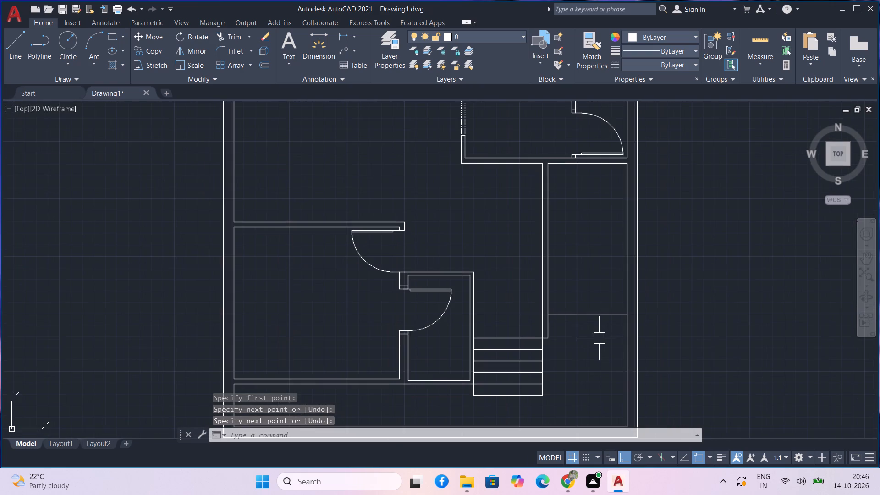
pyautogui.moveTo(599, 338); pyautogui.dragTo(585, 315, button='middle')
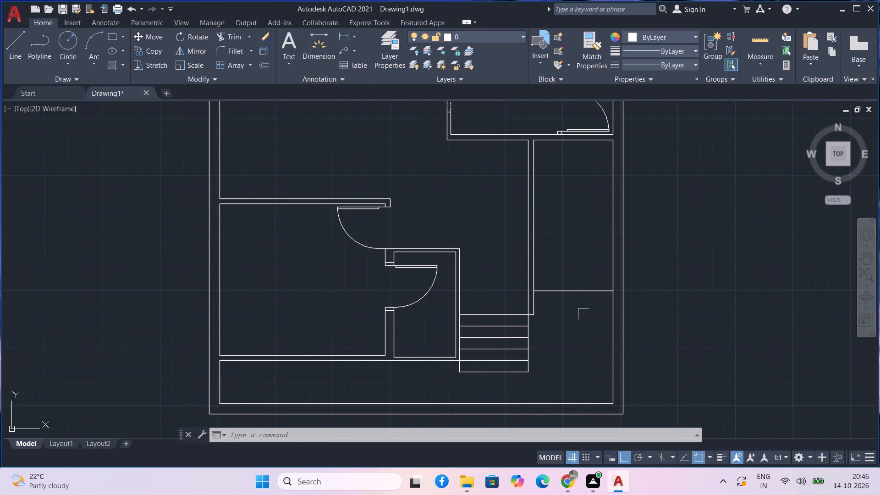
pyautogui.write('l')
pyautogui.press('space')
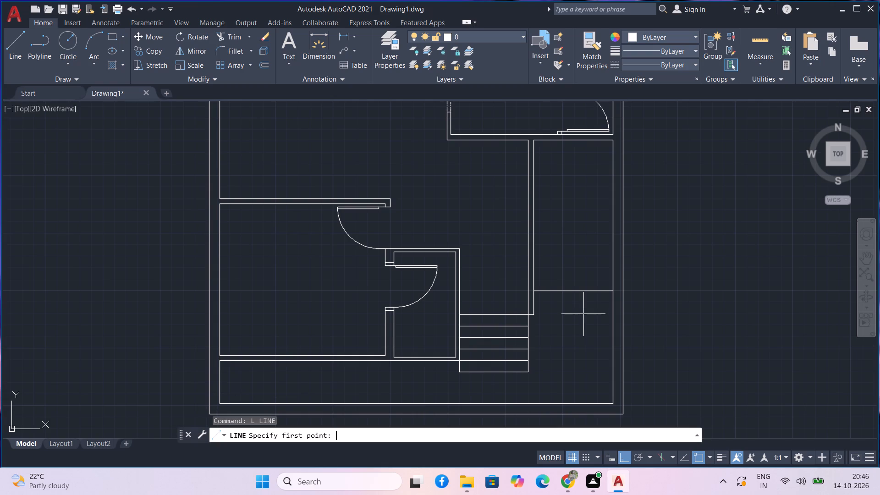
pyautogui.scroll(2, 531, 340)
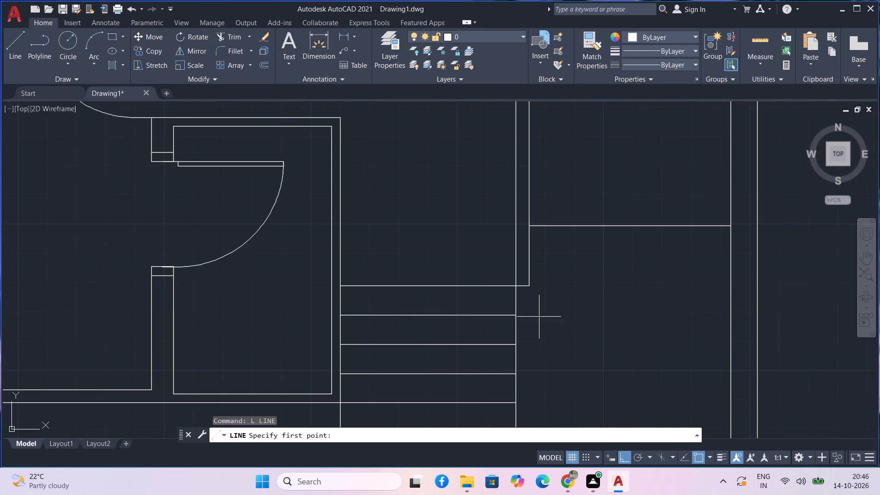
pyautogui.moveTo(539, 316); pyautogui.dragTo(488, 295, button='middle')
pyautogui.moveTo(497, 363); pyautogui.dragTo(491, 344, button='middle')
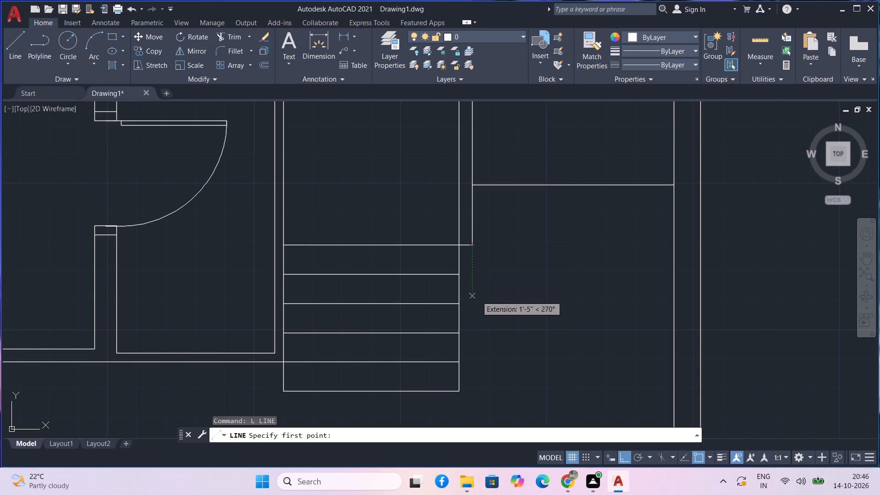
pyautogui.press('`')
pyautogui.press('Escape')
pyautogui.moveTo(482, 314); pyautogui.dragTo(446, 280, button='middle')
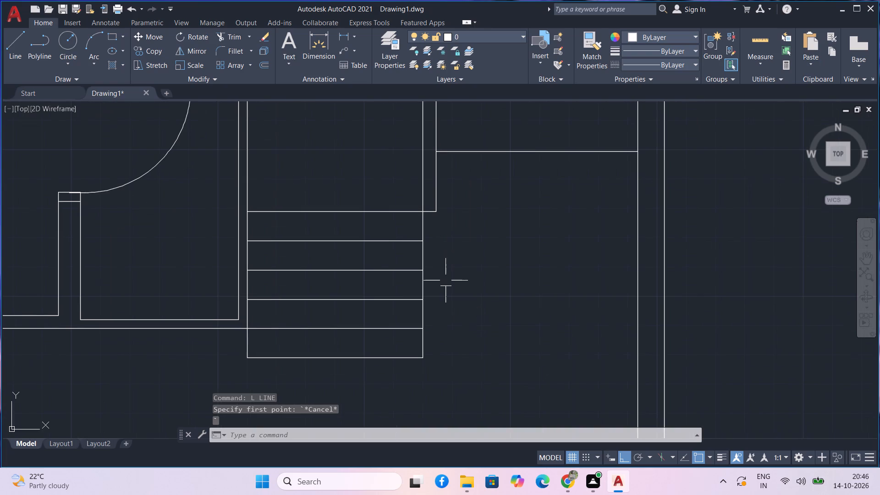
# Draw a vertical line from the lowest spaced line's right end down to the bottom outer wall's inner line.
pyautogui.write('l')
pyautogui.press('space')
pyautogui.scroll(1, 456, 277)
pyautogui.scroll(-1, 464, 286)
pyautogui.moveTo(457, 302); pyautogui.dragTo(440, 216, button='middle')
pyautogui.click(409, 278)
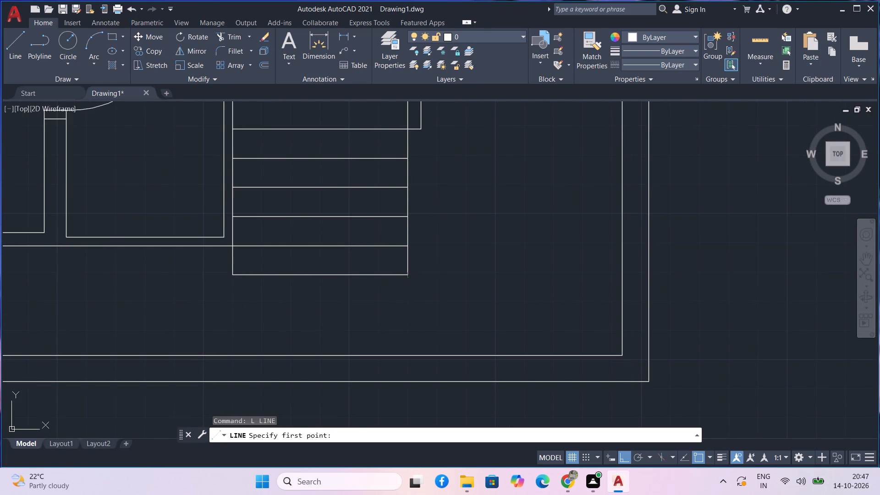
pyautogui.click(407, 358)
pyautogui.press('space')
pyautogui.scroll(-1, 429, 343)
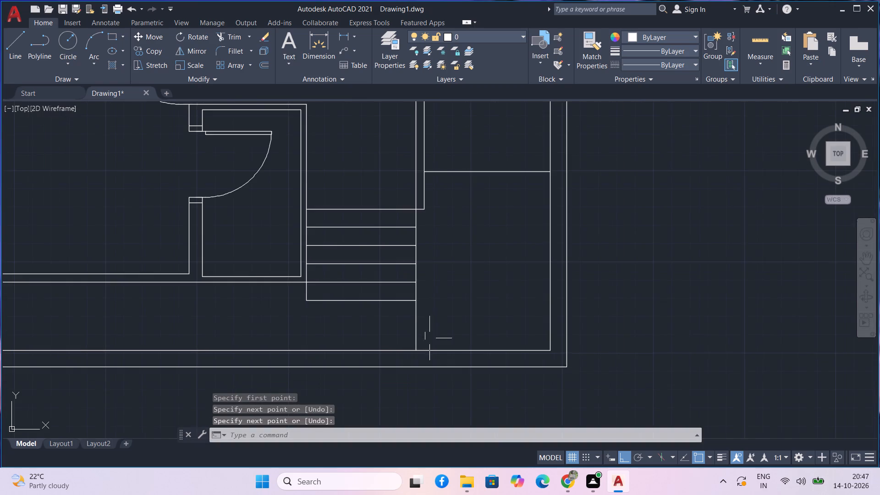
pyautogui.scroll(-1, 443, 306)
pyautogui.moveTo(443, 306); pyautogui.dragTo(364, 320, button='middle')
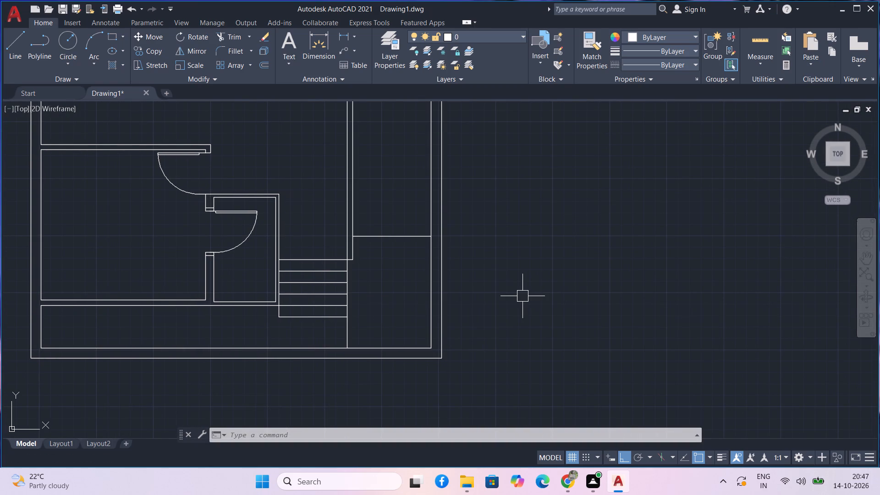
# Extend the new vertical line and the right outer wall's inner line down to the bottom wall's outer line.
pyautogui.write('ex')
pyautogui.press('space')
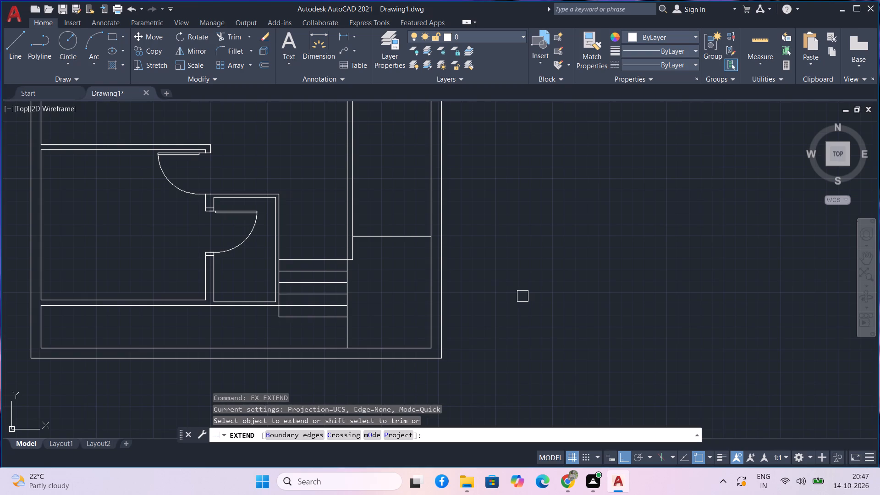
pyautogui.click(348, 335)
pyautogui.press('Escape')
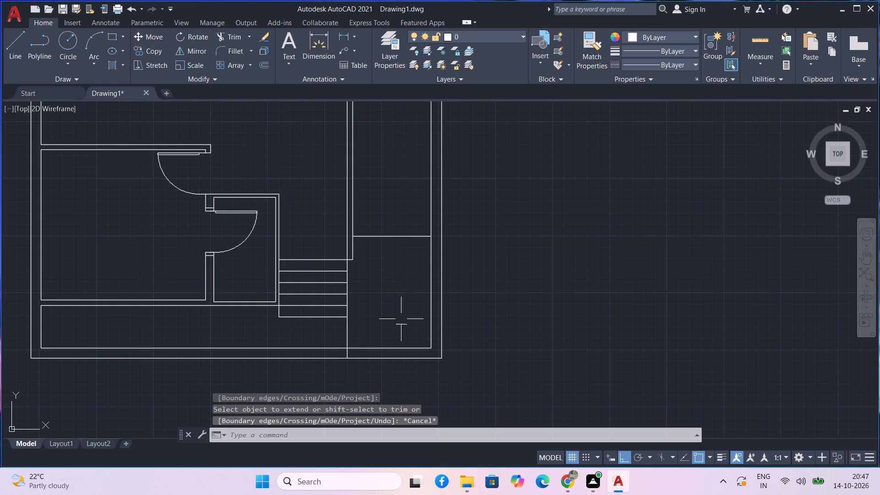
pyautogui.write('ex')
pyautogui.press('space')
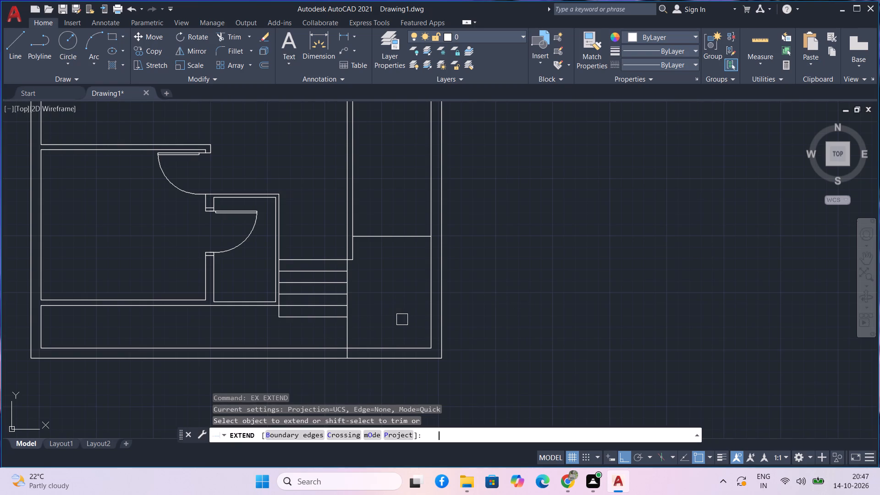
pyautogui.click(432, 324)
pyautogui.press('Escape')
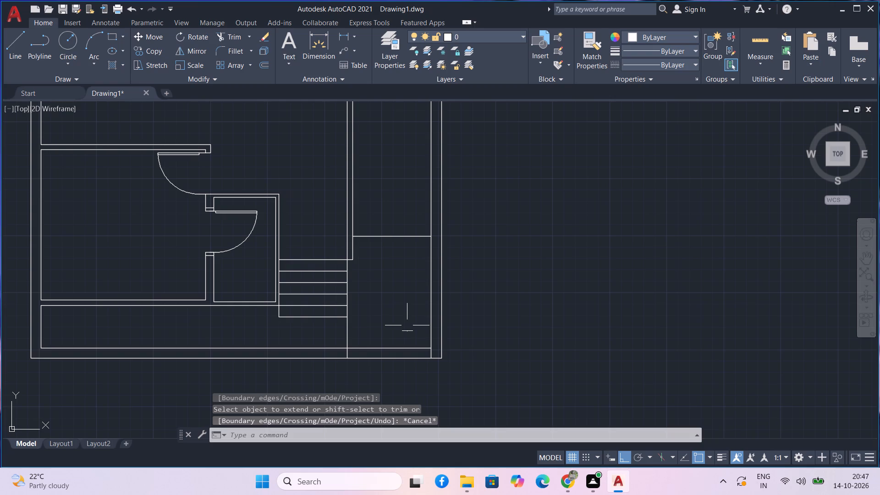
# Trim both bottom outer wall lines between the two extended vertical lines to leave an opening.
pyautogui.write('tr')
pyautogui.press('space')
pyautogui.moveTo(391, 312); pyautogui.dragTo(396, 431)
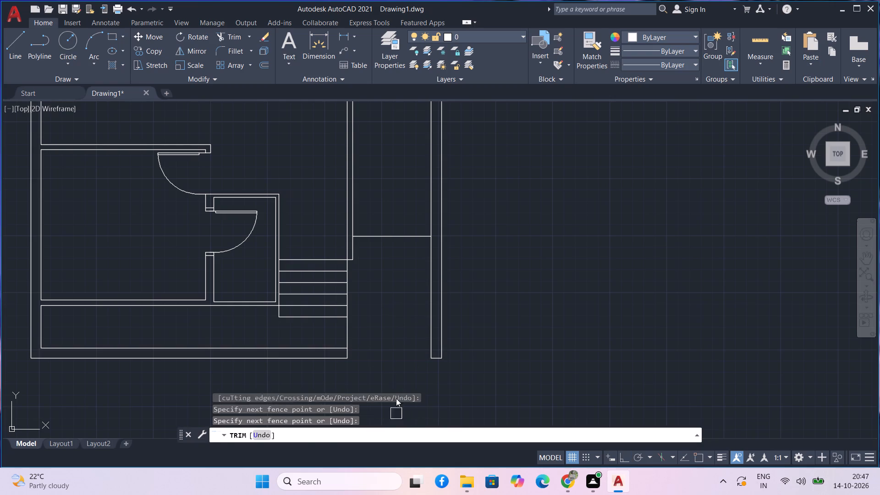
pyautogui.moveTo(395, 380); pyautogui.dragTo(393, 354, button='middle')
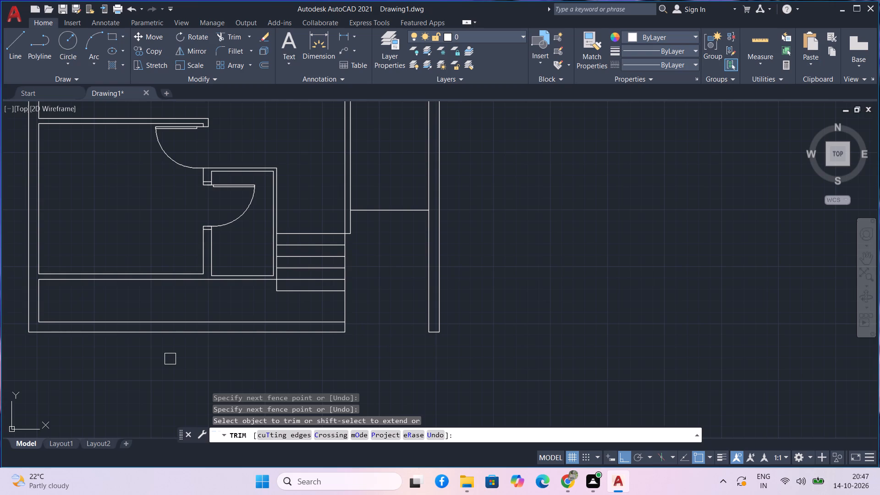
pyautogui.press('Escape')
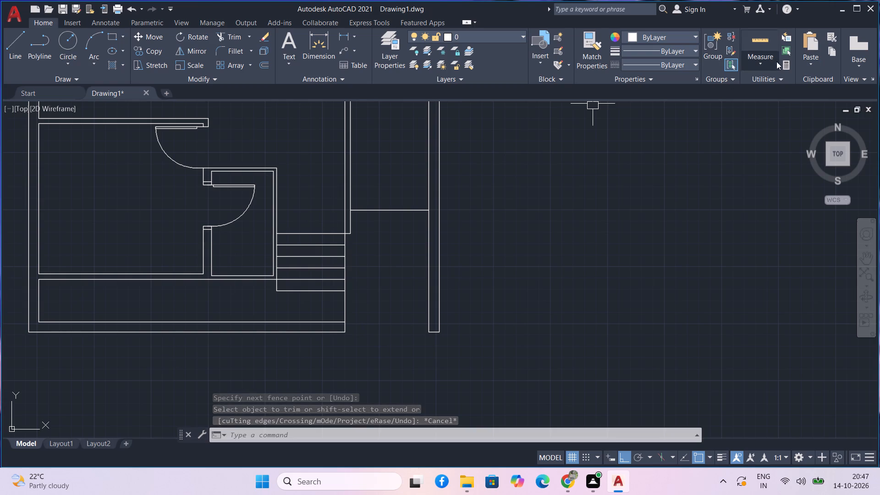
# Set the linetype to JIS_02_1.0 and draw a horizontal line across the bottom wall opening at about mid-wall thickness.
pyautogui.click(652, 69)
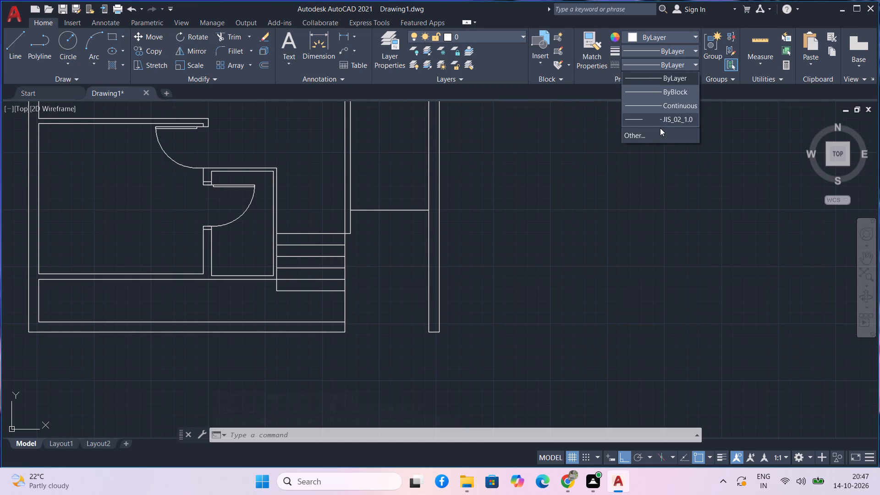
pyautogui.click(660, 123)
pyautogui.scroll(1, 327, 364)
pyautogui.scroll(1, 356, 332)
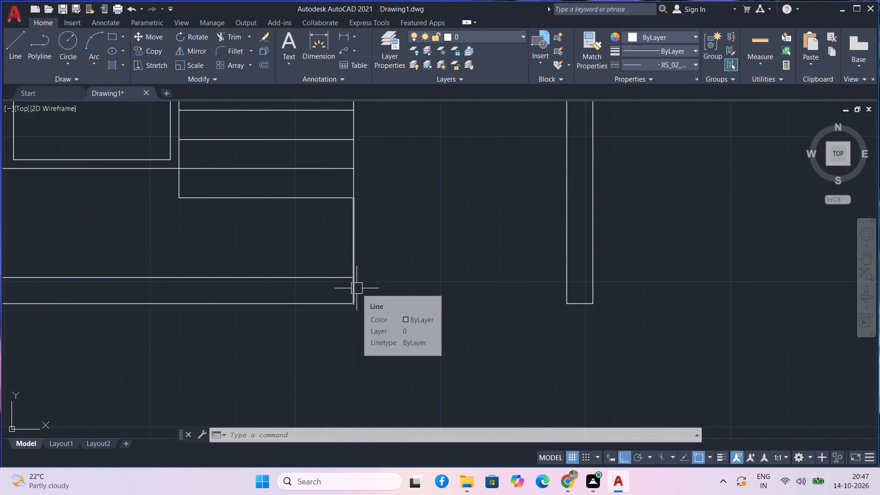
pyautogui.write('l')
pyautogui.press('space')
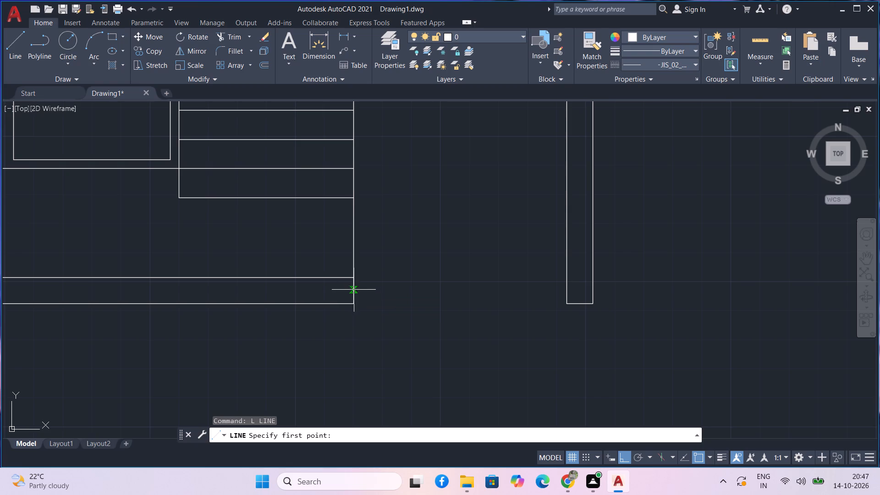
pyautogui.click(353, 291)
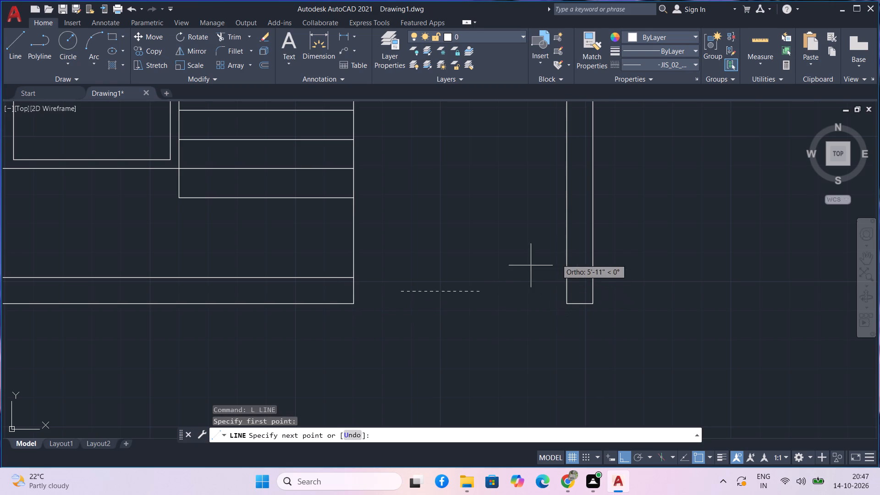
pyautogui.click(566, 289)
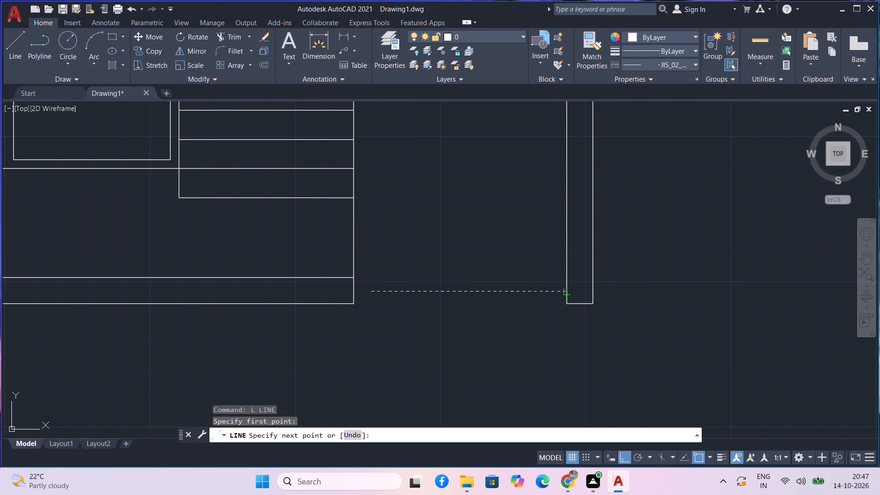
pyautogui.press('space')
pyautogui.scroll(-1, 565, 293)
pyautogui.scroll(-1, 532, 327)
pyautogui.middleClick(531, 327)
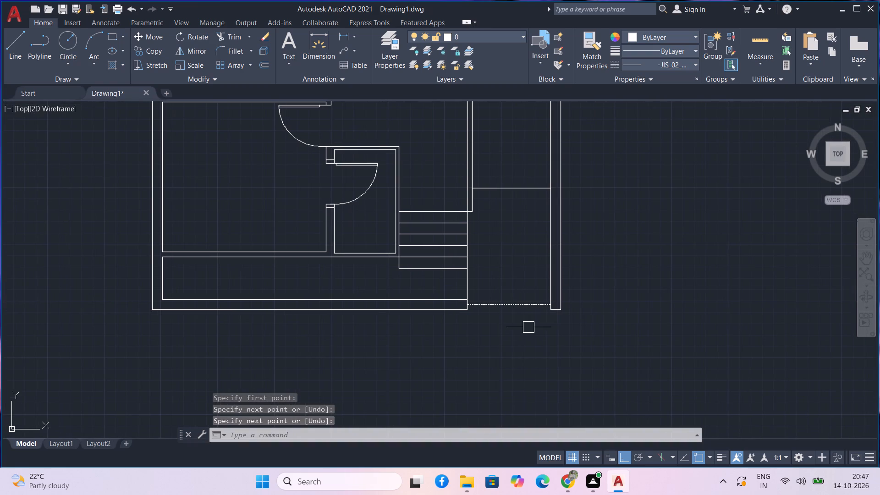
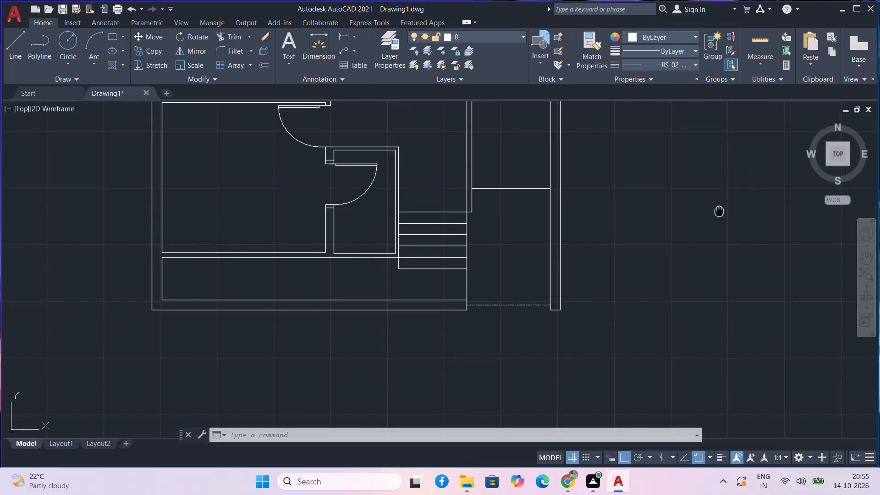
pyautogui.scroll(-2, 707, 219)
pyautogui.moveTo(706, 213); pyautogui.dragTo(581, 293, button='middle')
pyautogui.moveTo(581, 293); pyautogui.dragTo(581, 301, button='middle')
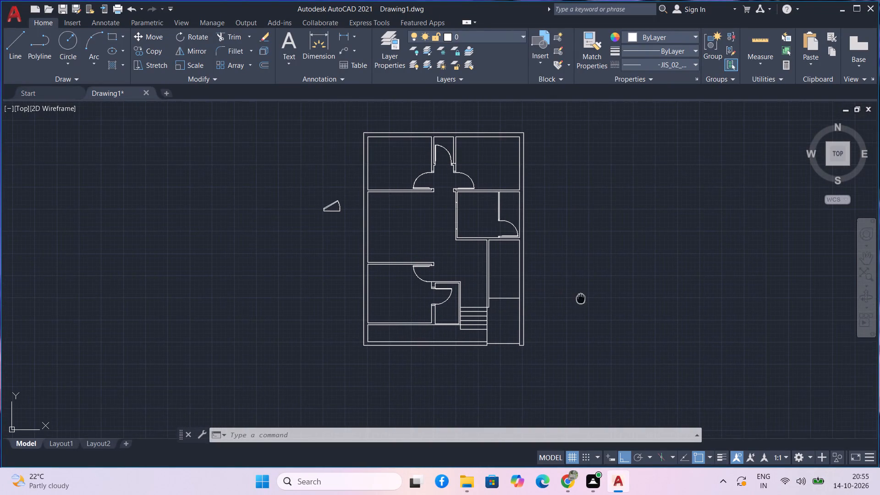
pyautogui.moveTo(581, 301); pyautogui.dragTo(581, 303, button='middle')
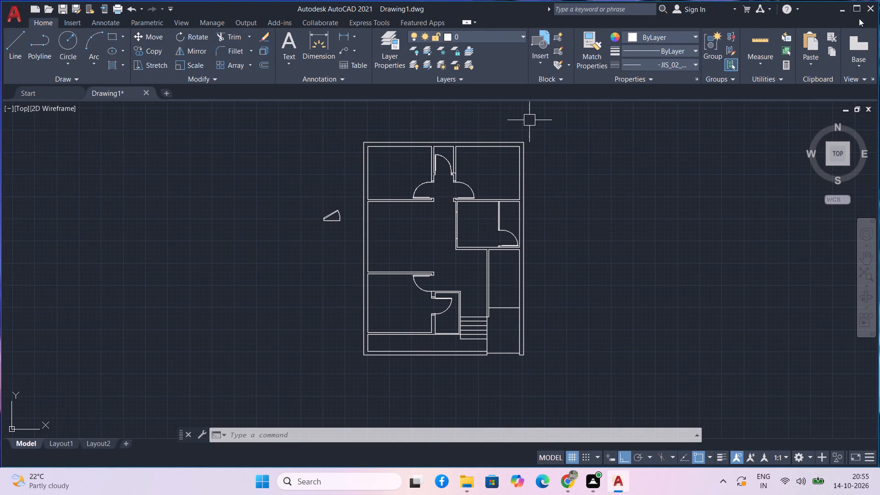
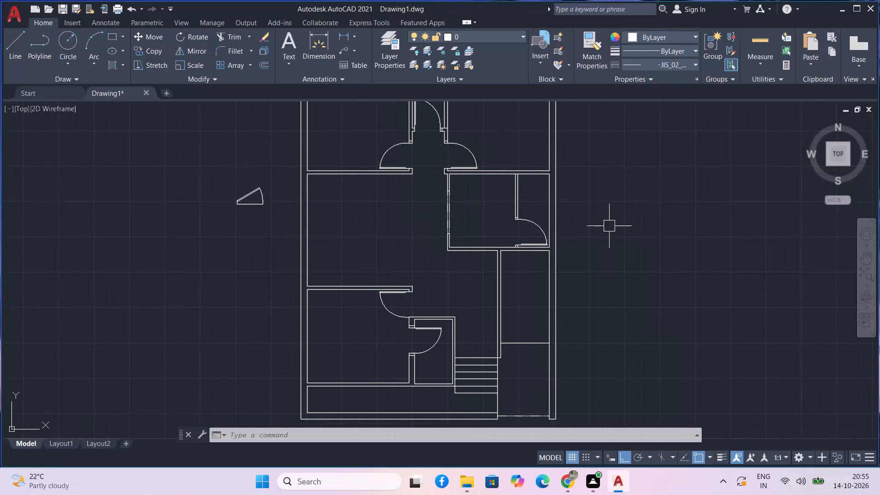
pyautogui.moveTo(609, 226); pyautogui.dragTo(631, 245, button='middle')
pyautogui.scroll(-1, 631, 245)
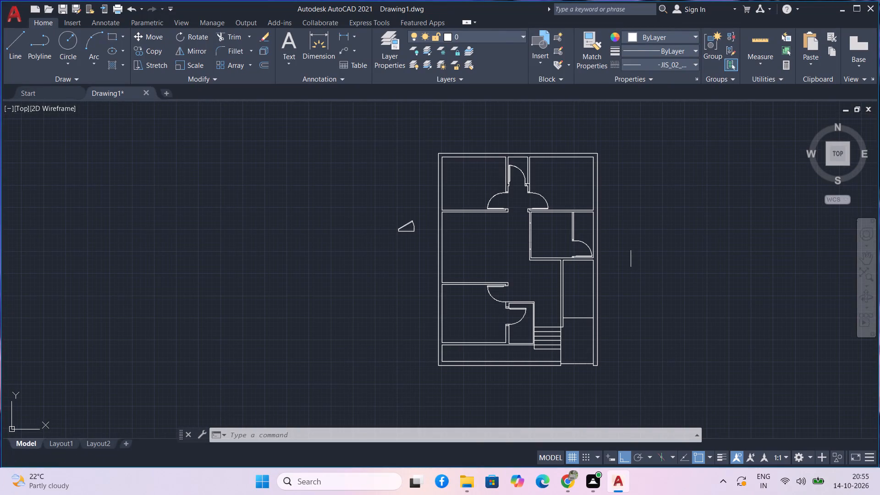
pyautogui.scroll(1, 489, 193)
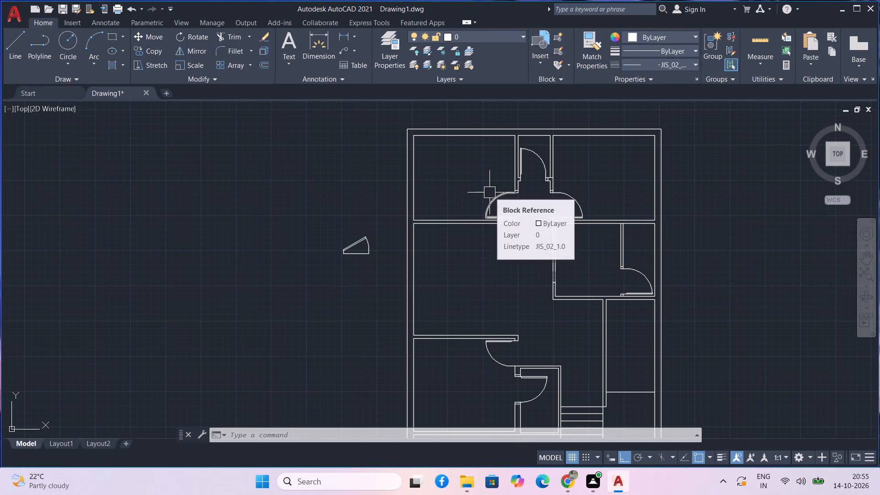
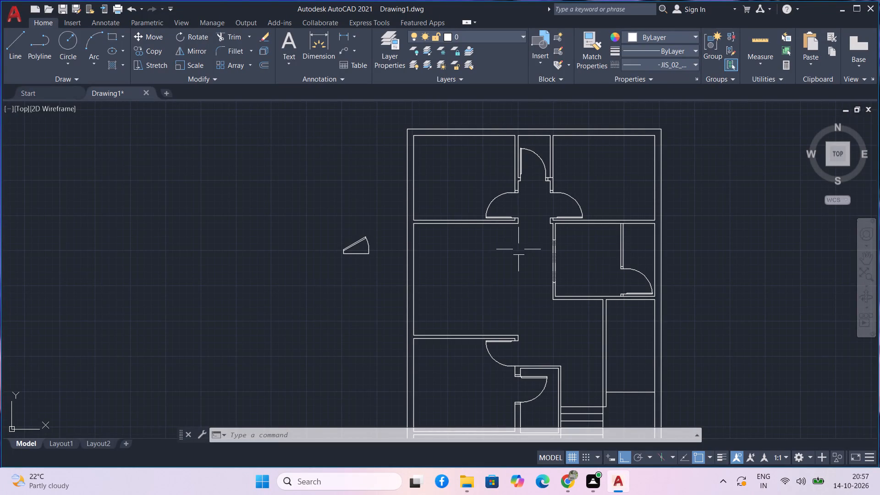
# Inspect the floor plan's rooms, doors, dashed openings and stair area for unfinished linework.
pyautogui.moveTo(516, 257); pyautogui.dragTo(507, 237, button='middle')
pyautogui.moveTo(492, 272); pyautogui.dragTo(489, 269, button='middle')
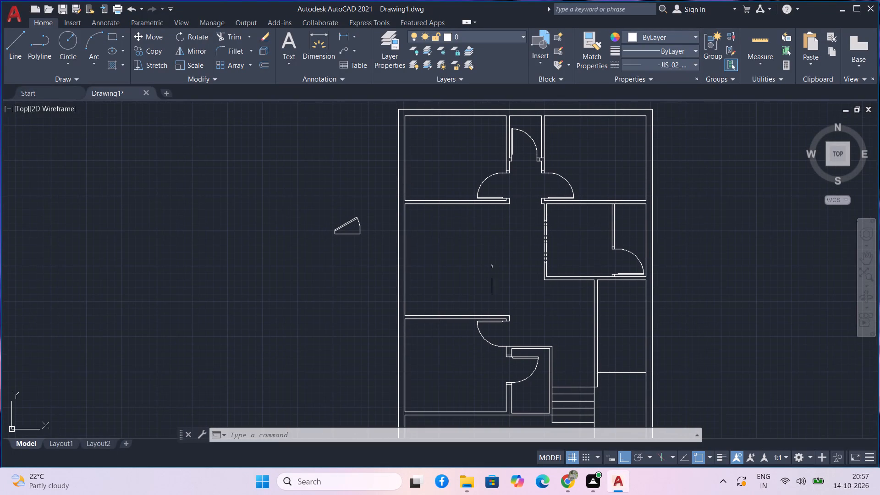
pyautogui.moveTo(489, 269); pyautogui.dragTo(470, 236, button='middle')
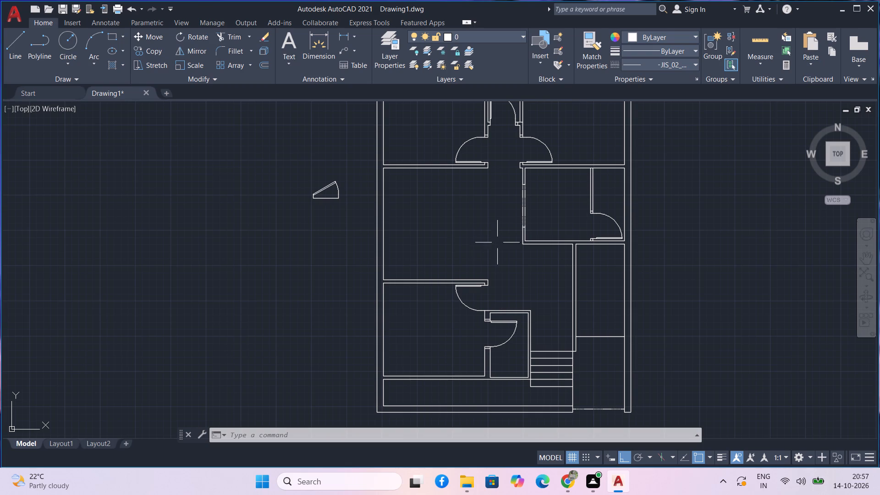
pyautogui.scroll(2, 652, 235)
pyautogui.moveTo(641, 260); pyautogui.dragTo(642, 424, button='middle')
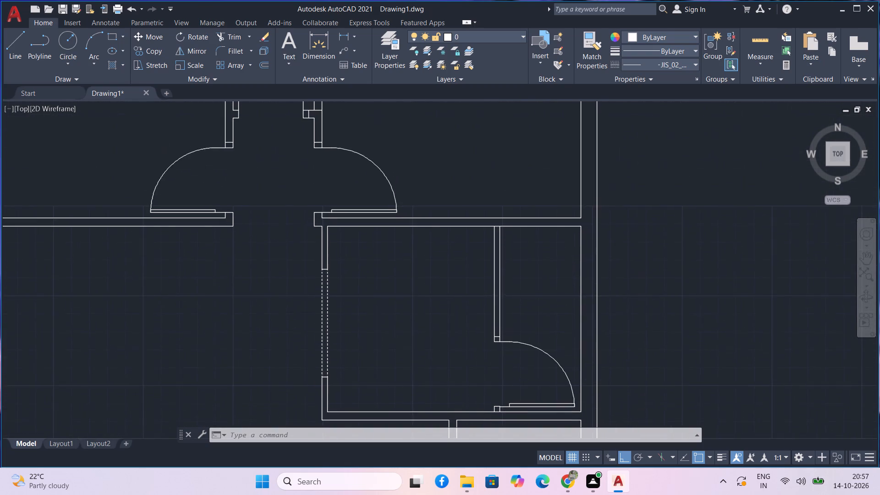
pyautogui.moveTo(642, 424); pyautogui.dragTo(624, 327, button='middle')
pyautogui.moveTo(629, 330); pyautogui.dragTo(630, 311, button='middle')
pyautogui.scroll(-1, 631, 338)
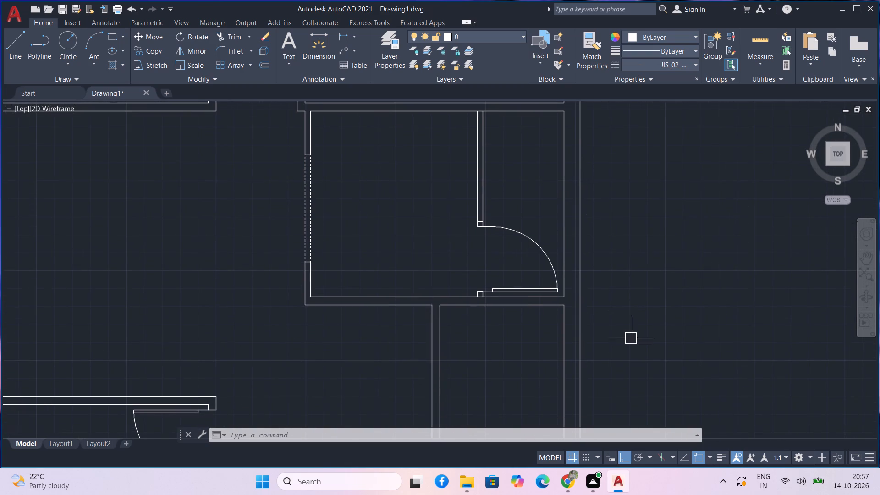
pyautogui.moveTo(631, 338); pyautogui.dragTo(626, 267, button='middle')
pyautogui.moveTo(624, 309); pyautogui.dragTo(625, 269, button='middle')
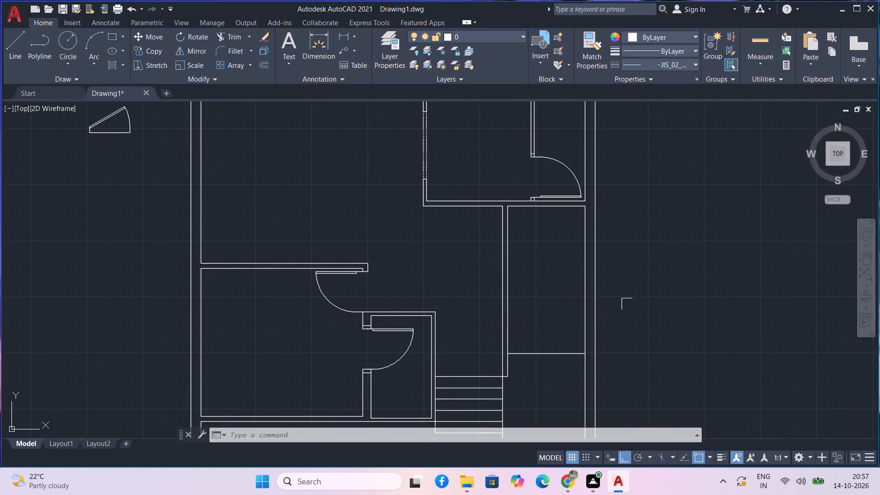
pyautogui.moveTo(627, 301); pyautogui.dragTo(627, 280, button='middle')
pyautogui.moveTo(625, 305); pyautogui.dragTo(625, 288, button='middle')
pyautogui.moveTo(625, 289); pyautogui.dragTo(620, 254, button='middle')
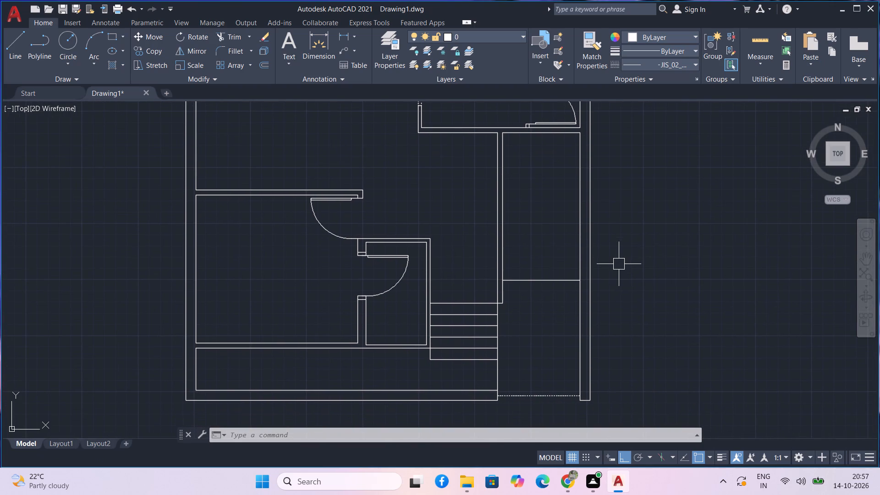
pyautogui.middleClick(610, 263)
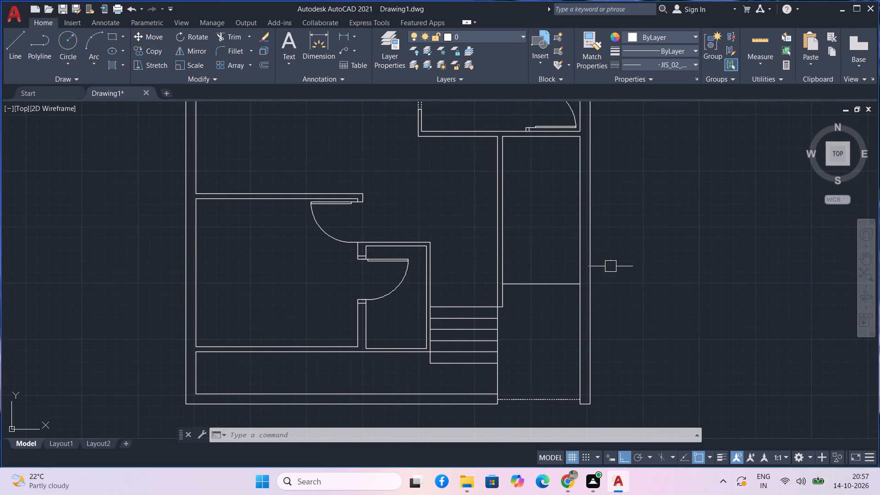
# Offset the horizontal line across the narrow space beside the stairs by 3" toward the north.
pyautogui.write('o')
pyautogui.press('space')
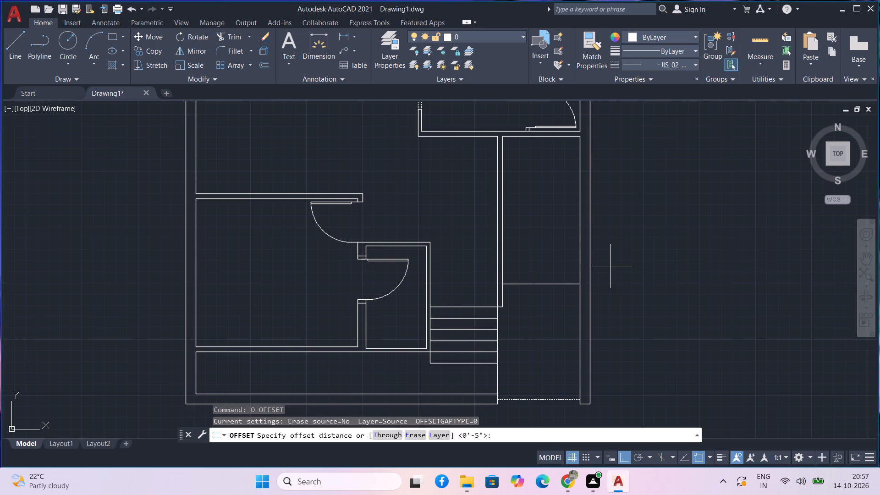
pyautogui.press('3')
pyautogui.press('Return')
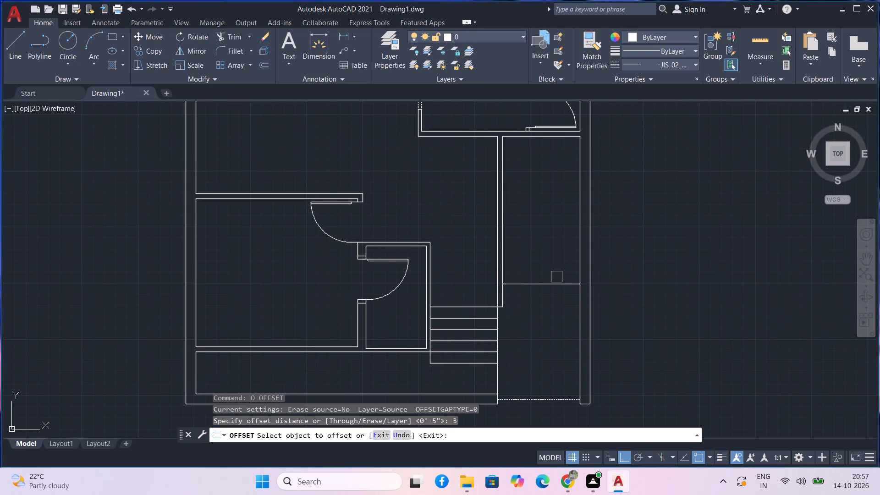
pyautogui.click(547, 283)
pyautogui.click(536, 254)
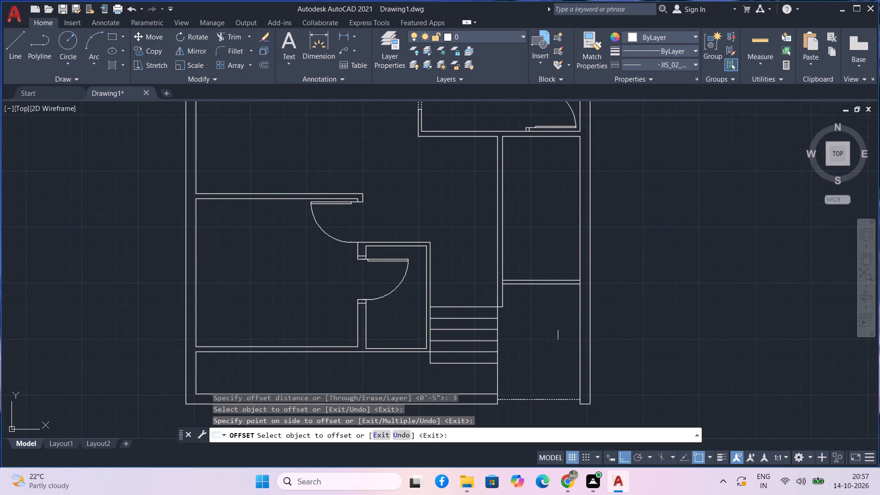
pyautogui.moveTo(552, 336); pyautogui.dragTo(546, 306, button='middle')
pyautogui.scroll(-1, 546, 305)
pyautogui.moveTo(546, 305); pyautogui.dragTo(546, 313, button='middle')
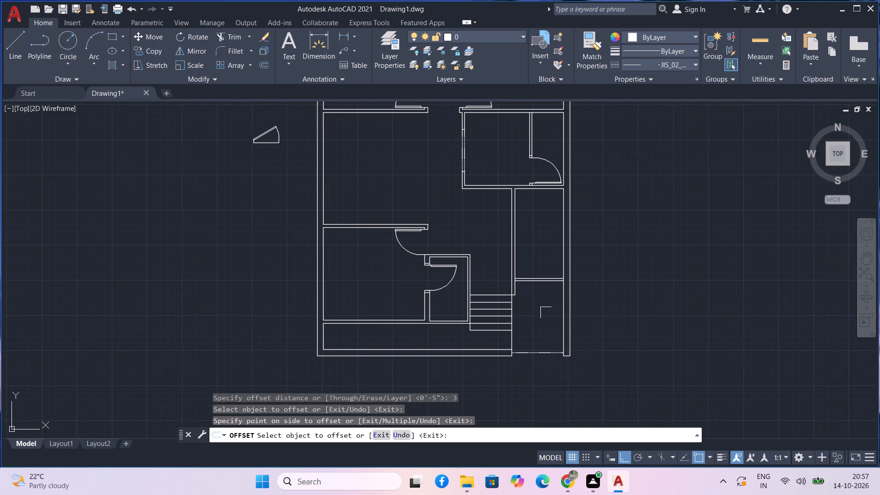
pyautogui.scroll(3, 518, 268)
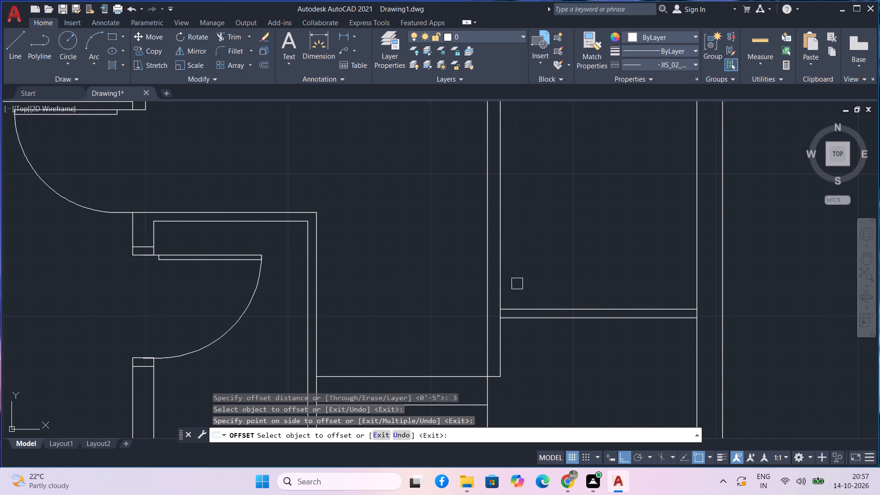
pyautogui.press('Escape')
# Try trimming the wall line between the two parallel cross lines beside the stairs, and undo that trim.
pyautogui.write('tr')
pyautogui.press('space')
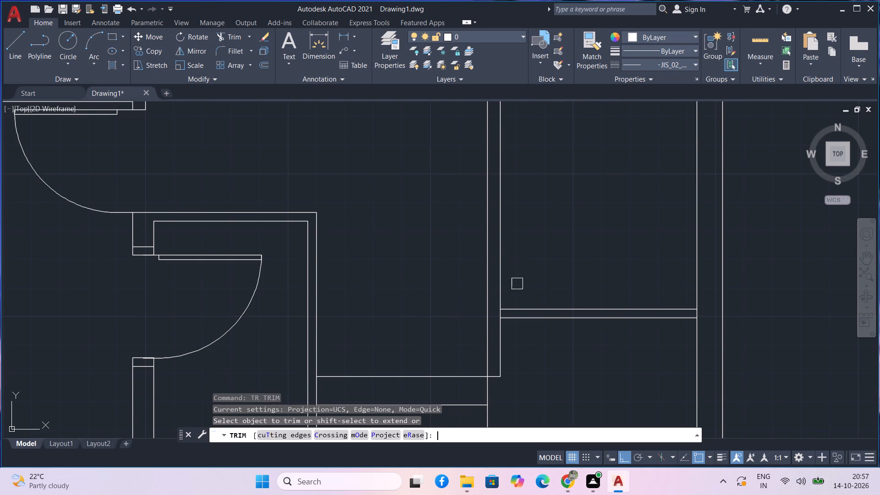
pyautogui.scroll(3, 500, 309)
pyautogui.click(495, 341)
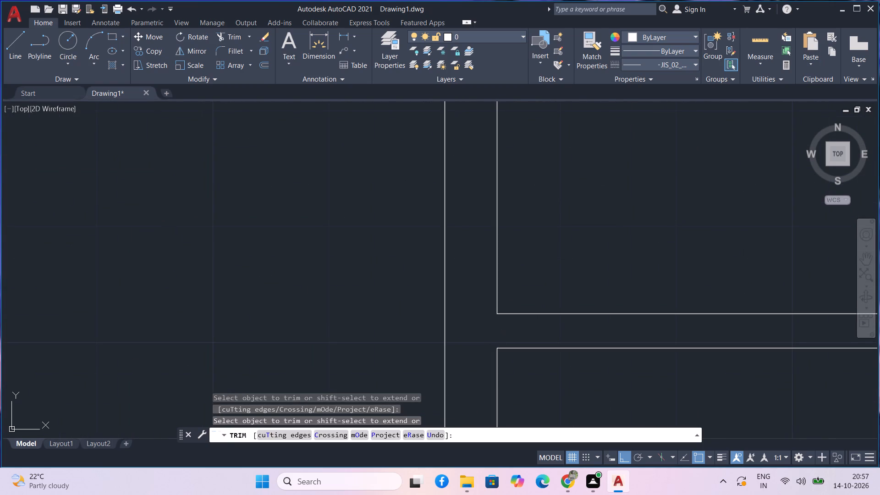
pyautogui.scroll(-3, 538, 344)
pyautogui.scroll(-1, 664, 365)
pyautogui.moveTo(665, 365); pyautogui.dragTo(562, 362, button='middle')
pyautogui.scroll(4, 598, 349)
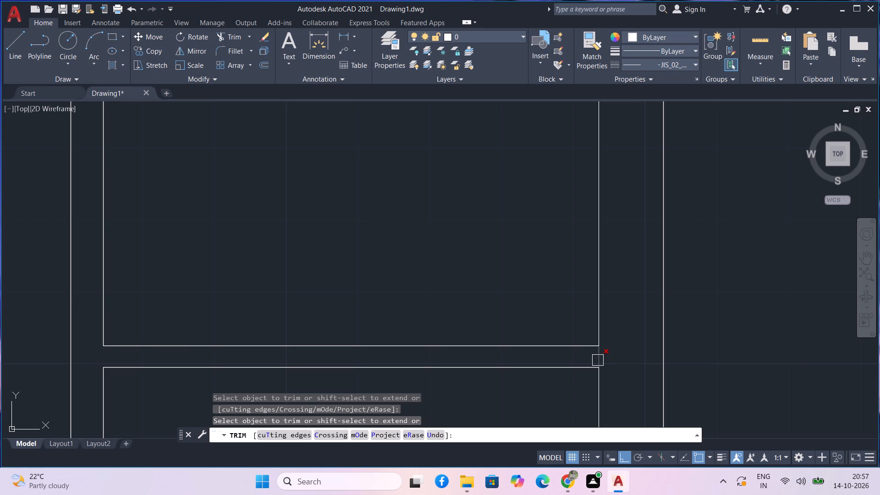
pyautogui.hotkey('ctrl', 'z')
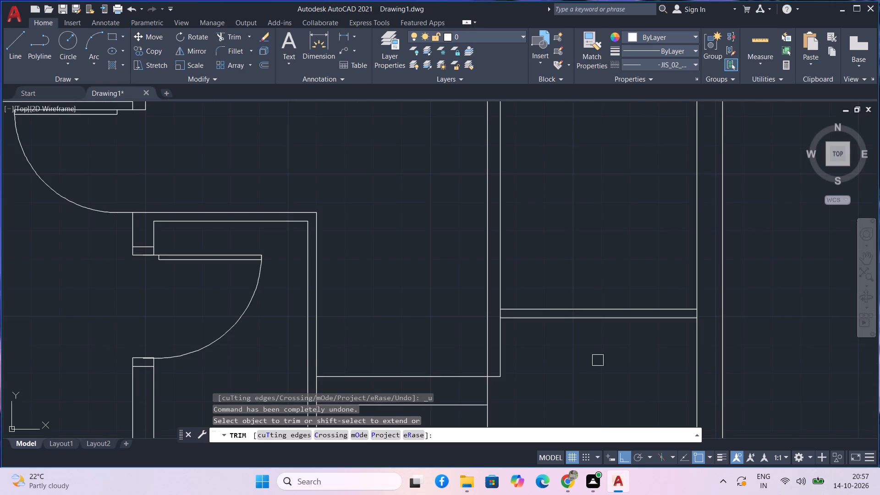
# Trim the wall line crossing the north end of the inner partition in the room with the dashed opening.
pyautogui.scroll(-1, 598, 360)
pyautogui.moveTo(598, 360); pyautogui.dragTo(511, 355, button='middle')
pyautogui.middleClick(503, 351)
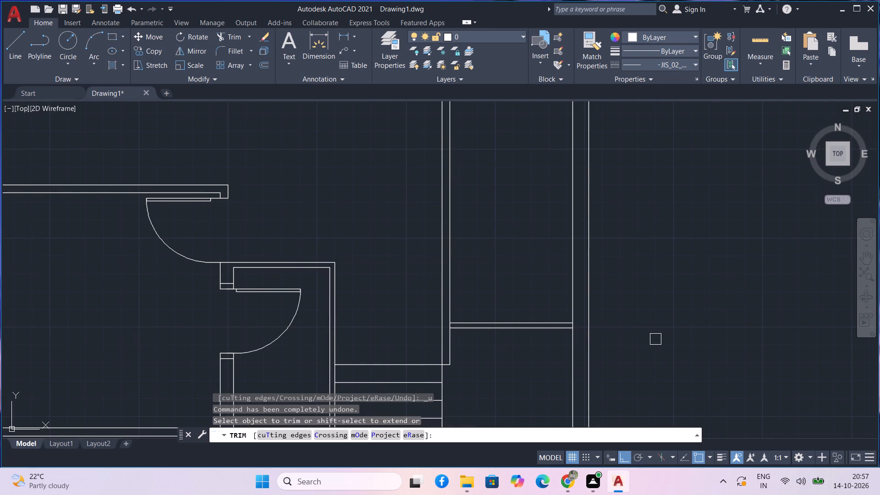
pyautogui.scroll(-1, 655, 336)
pyautogui.moveTo(655, 336); pyautogui.dragTo(573, 285, button='middle')
pyautogui.moveTo(580, 306); pyautogui.dragTo(579, 272, button='middle')
pyautogui.moveTo(579, 272); pyautogui.dragTo(614, 335, button='middle')
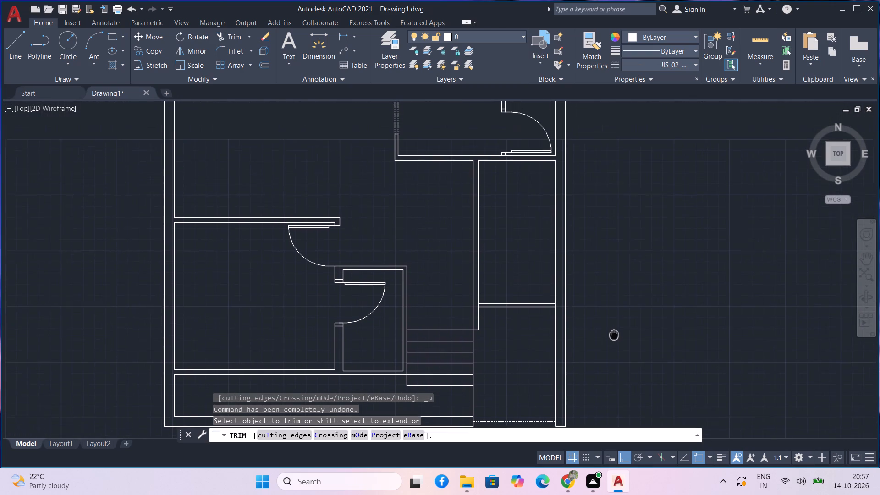
pyautogui.moveTo(614, 335); pyautogui.dragTo(614, 335, button='middle')
pyautogui.moveTo(609, 305); pyautogui.dragTo(607, 315, button='middle')
pyautogui.moveTo(611, 292); pyautogui.dragTo(604, 304, button='middle')
pyautogui.moveTo(612, 265); pyautogui.dragTo(617, 295, button='middle')
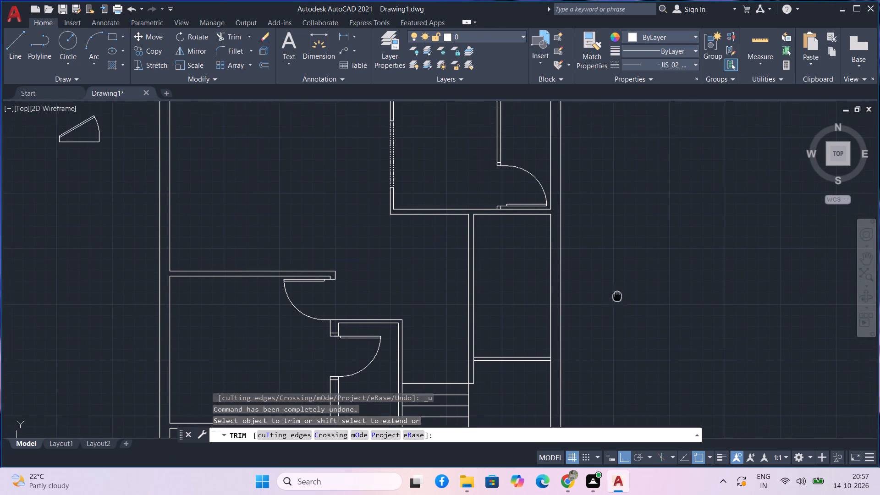
pyautogui.moveTo(619, 279); pyautogui.dragTo(619, 291, button='middle')
pyautogui.moveTo(619, 264); pyautogui.dragTo(620, 283, button='middle')
pyautogui.moveTo(617, 265); pyautogui.dragTo(619, 301, button='middle')
pyautogui.moveTo(616, 282); pyautogui.dragTo(616, 295, button='middle')
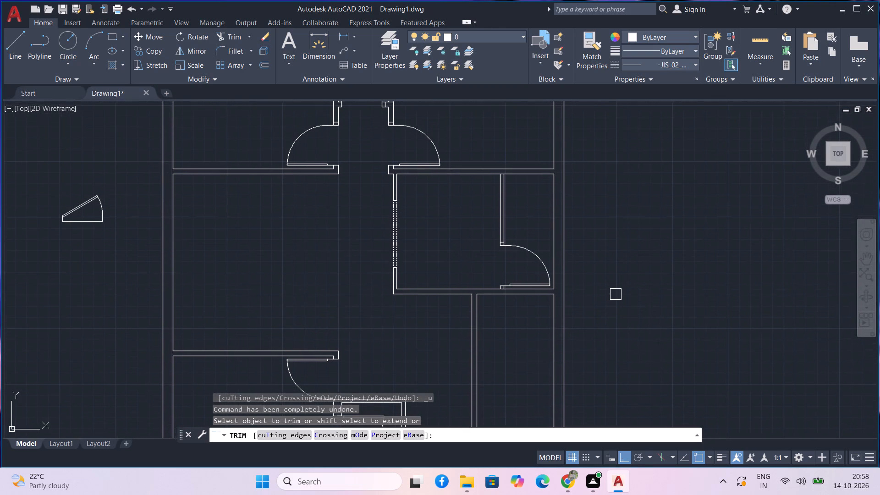
pyautogui.moveTo(611, 273); pyautogui.dragTo(613, 286, button='middle')
pyautogui.moveTo(608, 255); pyautogui.dragTo(608, 263, button='middle')
pyautogui.scroll(3, 500, 205)
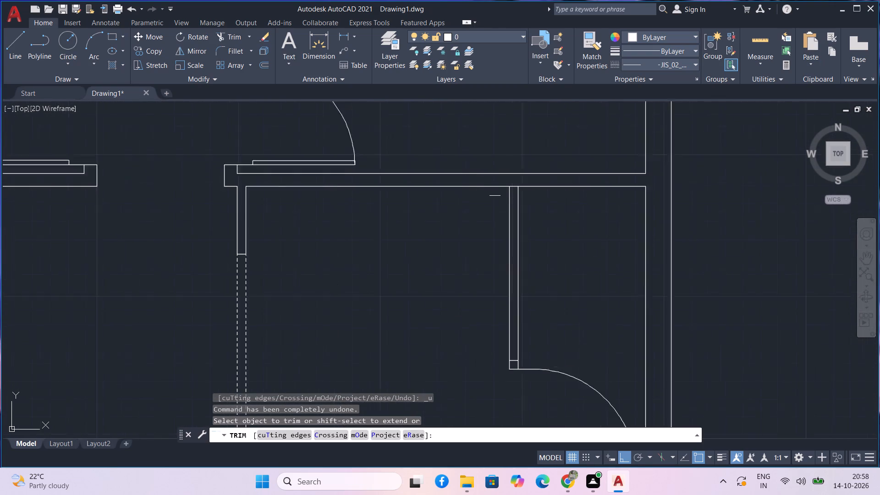
pyautogui.scroll(1, 495, 190)
pyautogui.click(542, 182)
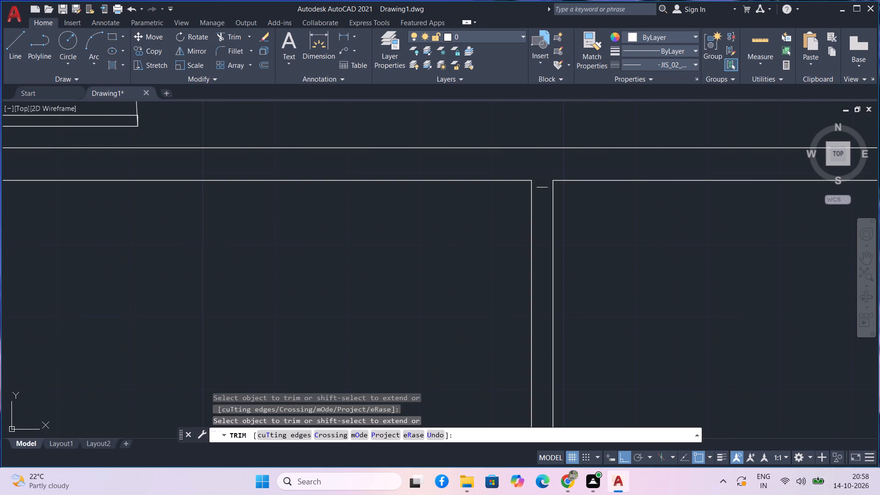
# Trim the line crossing the wall east of the northernmost door and the short inner line in its adjoining jamb.
pyautogui.scroll(-2, 542, 182)
pyautogui.scroll(-1, 566, 240)
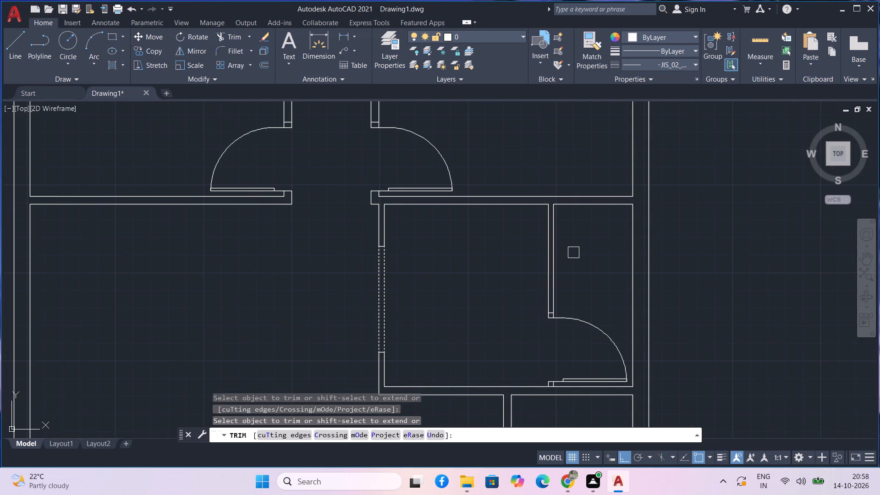
pyautogui.moveTo(480, 151); pyautogui.dragTo(486, 155, button='middle')
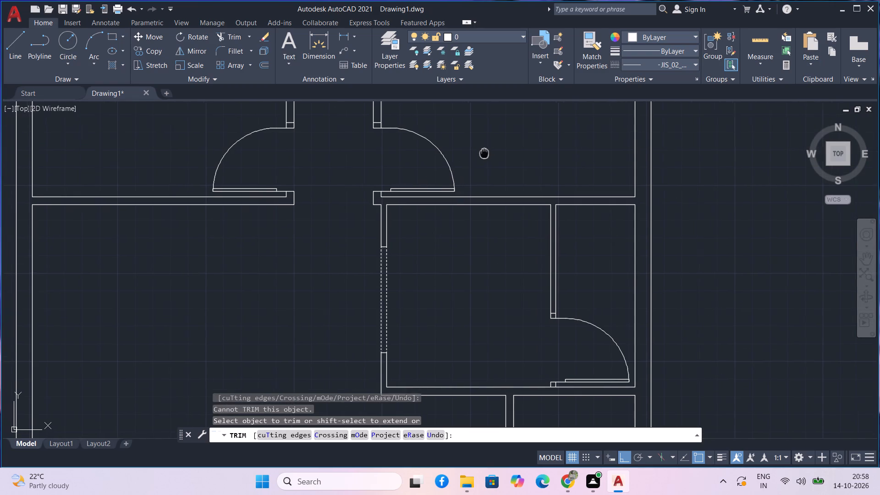
pyautogui.moveTo(486, 155); pyautogui.dragTo(498, 227, button='middle')
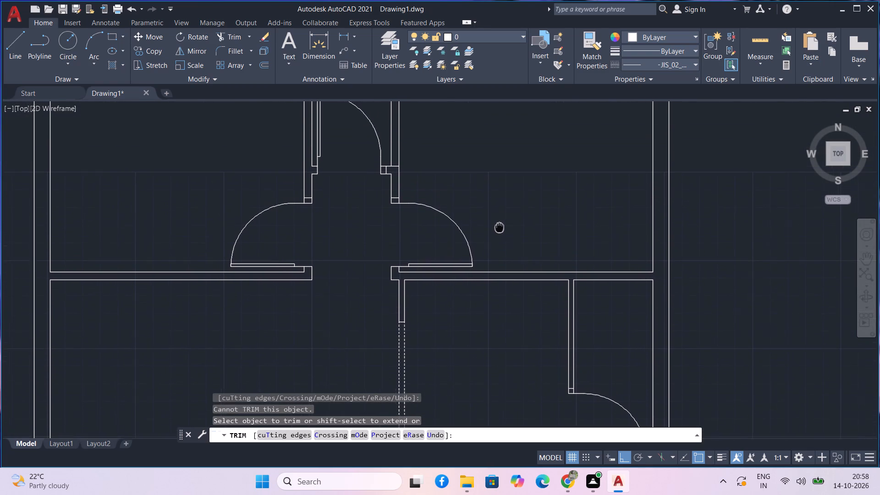
pyautogui.moveTo(498, 227); pyautogui.dragTo(484, 294, button='middle')
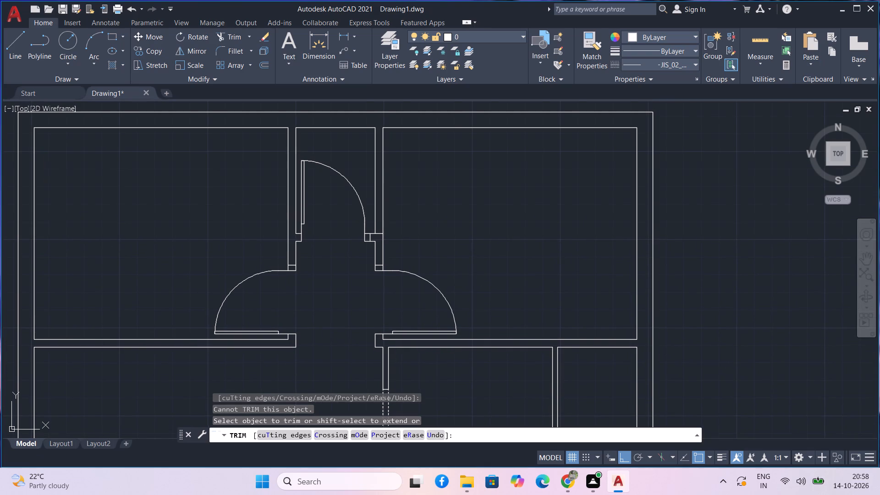
pyautogui.scroll(2, 366, 223)
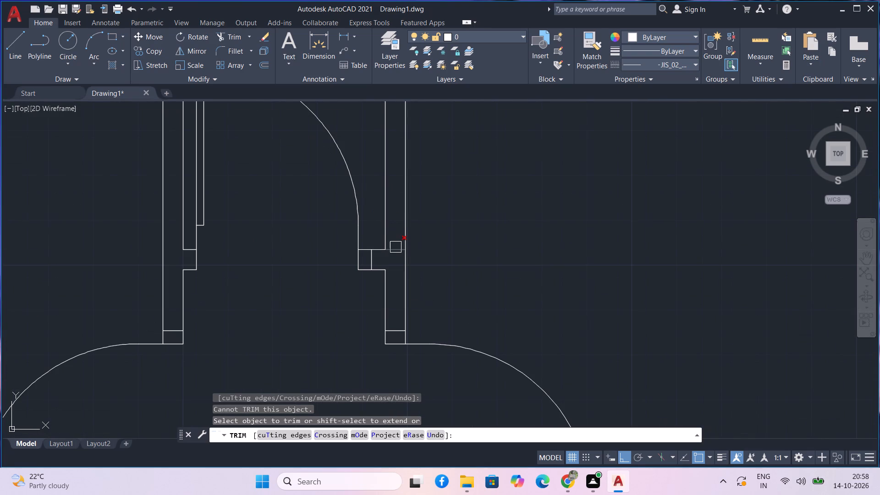
pyautogui.click(396, 247)
pyautogui.scroll(-1, 403, 282)
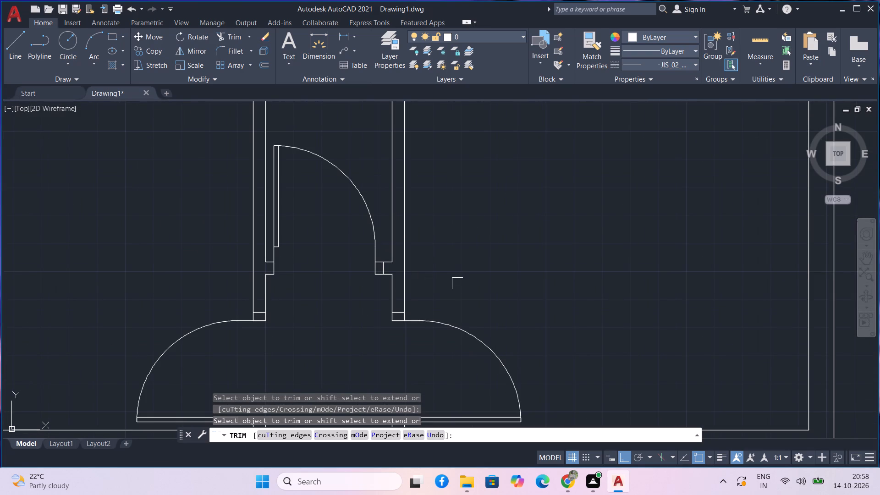
pyautogui.moveTo(457, 283); pyautogui.dragTo(442, 253, button='middle')
pyautogui.scroll(-1, 442, 254)
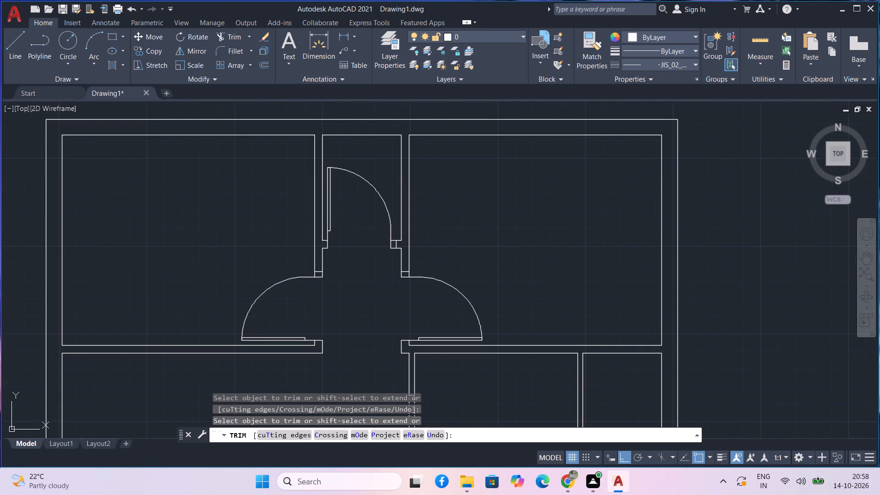
pyautogui.scroll(3, 397, 246)
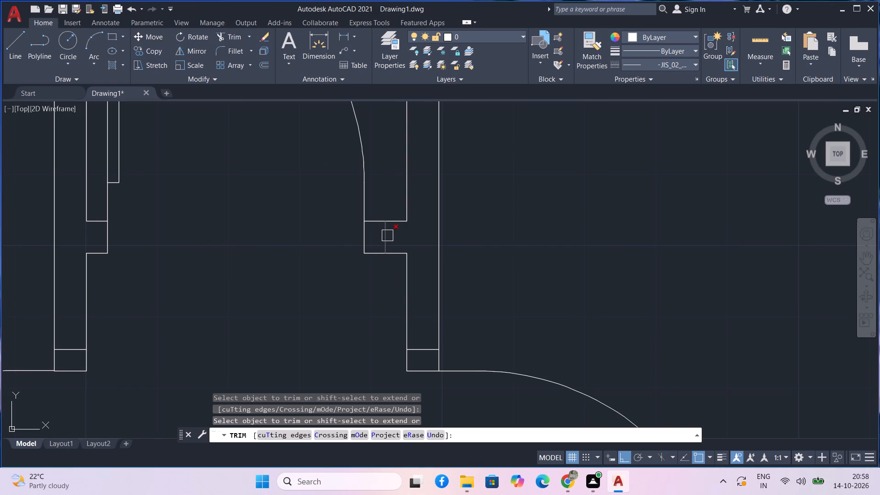
pyautogui.click(387, 236)
pyautogui.scroll(-2, 394, 237)
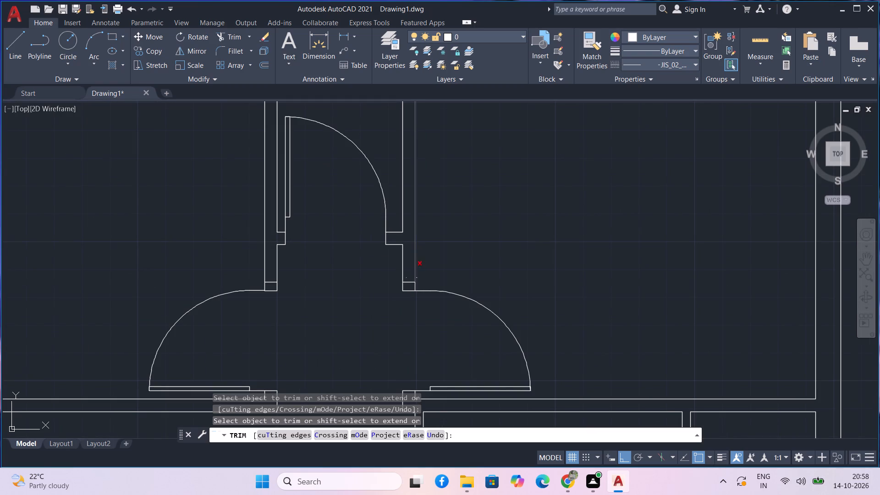
pyautogui.scroll(-1, 446, 272)
pyautogui.moveTo(472, 278); pyautogui.dragTo(450, 247, button='middle')
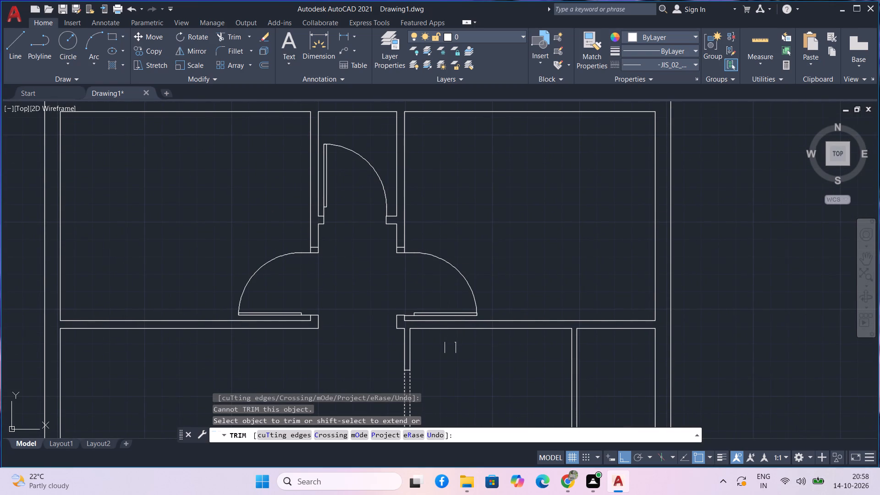
pyautogui.moveTo(452, 353); pyautogui.dragTo(437, 308, button='middle')
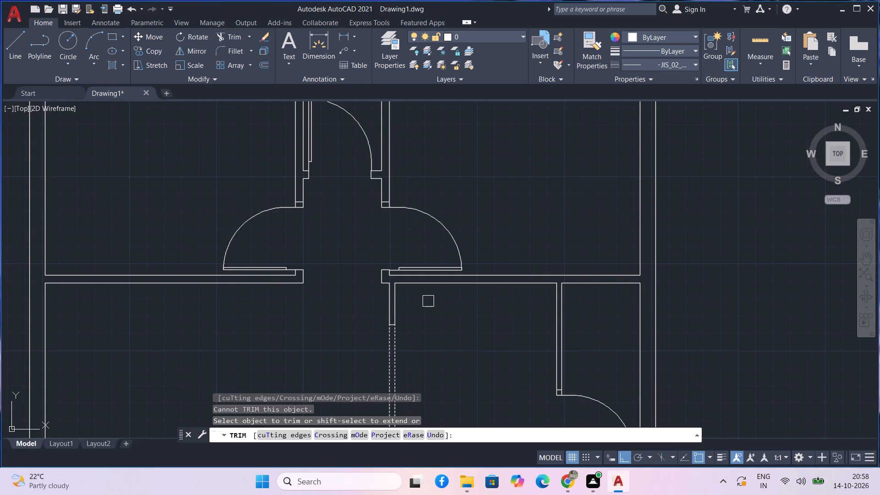
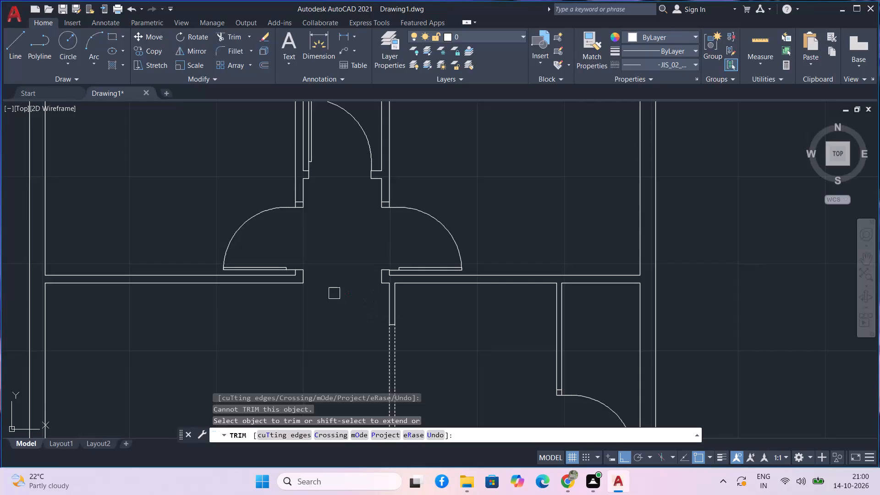
# Inspect the walls, door openings and junctions across the floor plan for remaining trimming, and end the Trim command.
pyautogui.moveTo(334, 293); pyautogui.dragTo(338, 320, button='middle')
pyautogui.moveTo(330, 307); pyautogui.dragTo(325, 303, button='middle')
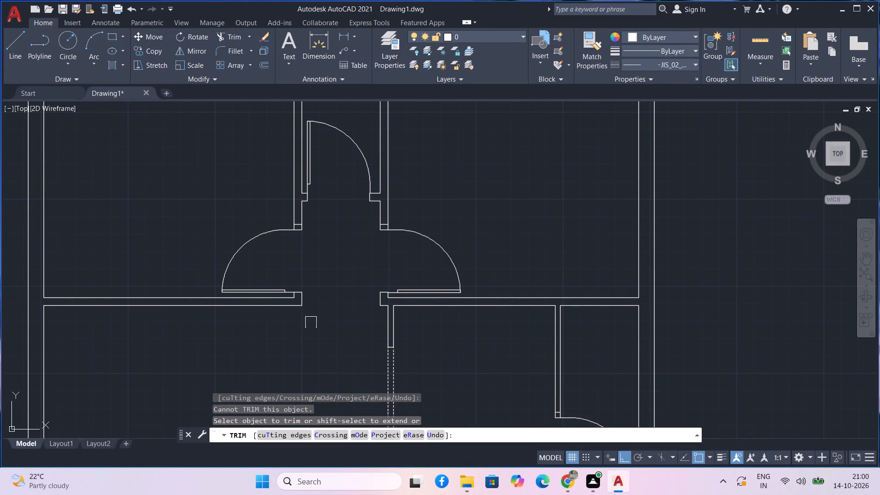
pyautogui.moveTo(311, 322); pyautogui.dragTo(328, 351, button='middle')
pyautogui.moveTo(335, 308); pyautogui.dragTo(342, 330, button='middle')
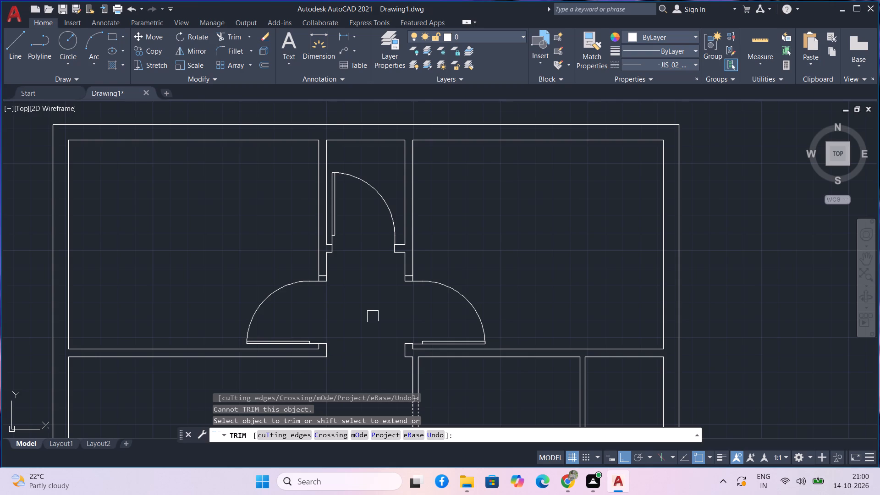
pyautogui.moveTo(422, 290); pyautogui.dragTo(458, 274, button='middle')
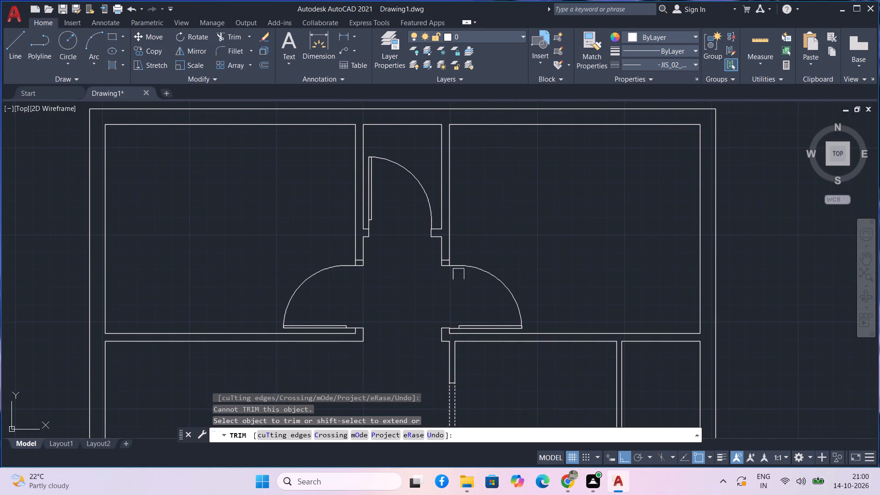
pyautogui.moveTo(429, 294); pyautogui.dragTo(432, 275, button='middle')
pyautogui.moveTo(410, 291); pyautogui.dragTo(414, 284, button='middle')
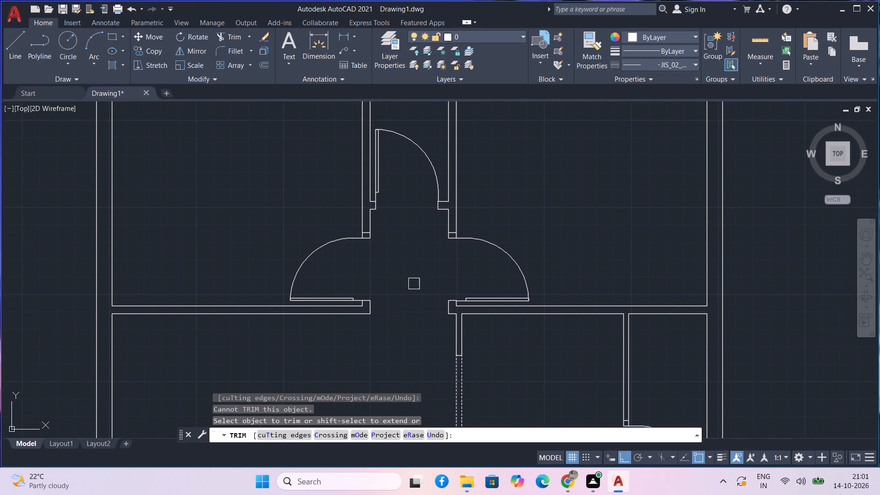
pyautogui.moveTo(414, 284); pyautogui.dragTo(419, 297, button='middle')
pyautogui.moveTo(404, 353); pyautogui.dragTo(420, 316, button='middle')
pyautogui.moveTo(420, 316); pyautogui.dragTo(426, 296, button='middle')
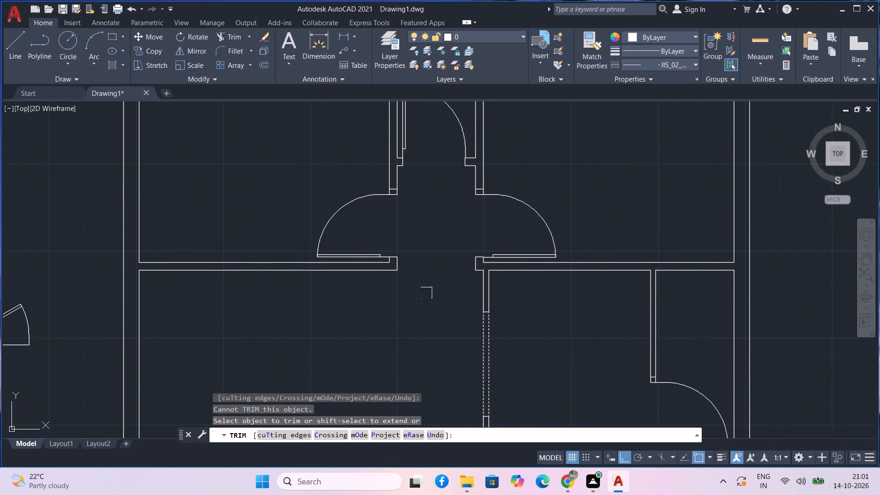
pyautogui.moveTo(434, 310); pyautogui.dragTo(444, 280, button='middle')
pyautogui.moveTo(447, 297); pyautogui.dragTo(453, 271, button='middle')
pyautogui.moveTo(456, 270); pyautogui.dragTo(464, 252, button='middle')
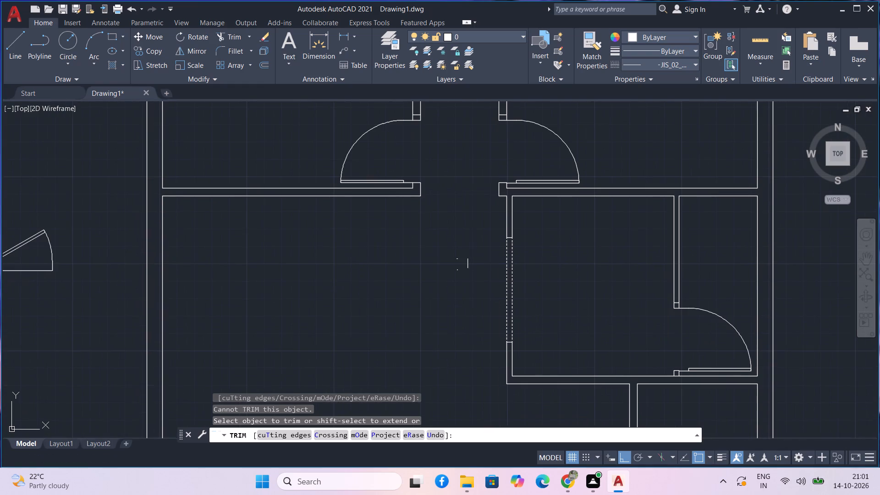
pyautogui.moveTo(467, 239); pyautogui.dragTo(469, 233, button='middle')
pyautogui.moveTo(425, 331); pyautogui.dragTo(433, 264, button='middle')
pyautogui.moveTo(445, 268); pyautogui.dragTo(449, 255, button='middle')
pyautogui.moveTo(482, 259); pyautogui.dragTo(484, 234, button='middle')
pyautogui.moveTo(491, 280); pyautogui.dragTo(500, 215, button='middle')
pyautogui.moveTo(508, 271); pyautogui.dragTo(514, 237, button='middle')
pyautogui.moveTo(530, 274); pyautogui.dragTo(531, 268, button='middle')
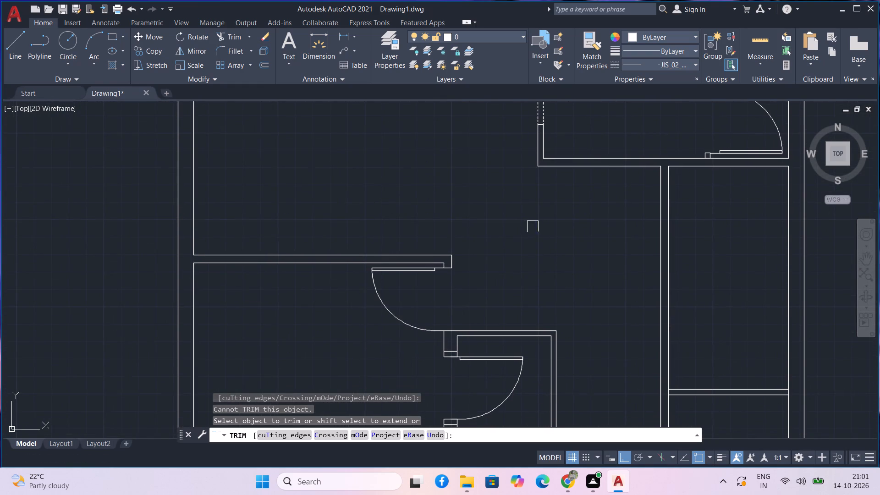
pyautogui.moveTo(529, 256); pyautogui.dragTo(534, 227, button='middle')
pyautogui.moveTo(534, 240); pyautogui.dragTo(536, 204, button='middle')
pyautogui.moveTo(549, 263); pyautogui.dragTo(551, 251, button='middle')
pyautogui.moveTo(553, 265); pyautogui.dragTo(555, 235, button='middle')
pyautogui.scroll(1, 555, 242)
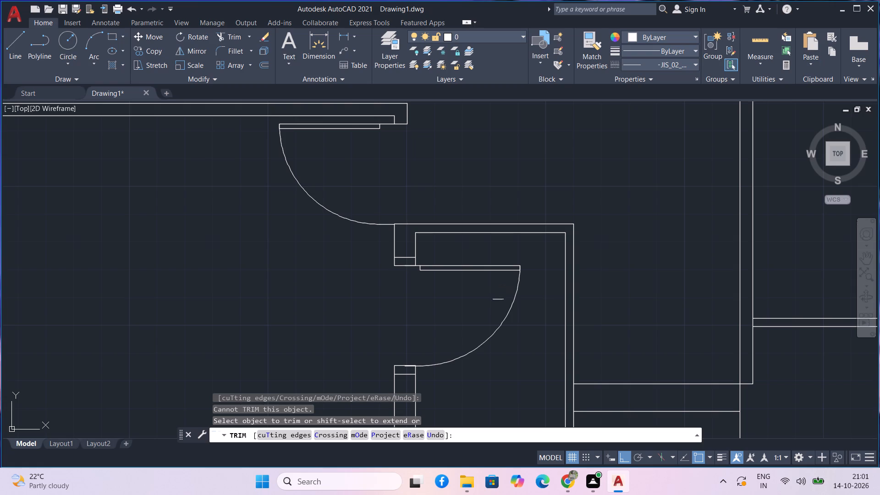
pyautogui.scroll(-1, 500, 292)
pyautogui.moveTo(501, 336); pyautogui.dragTo(501, 370, button='middle')
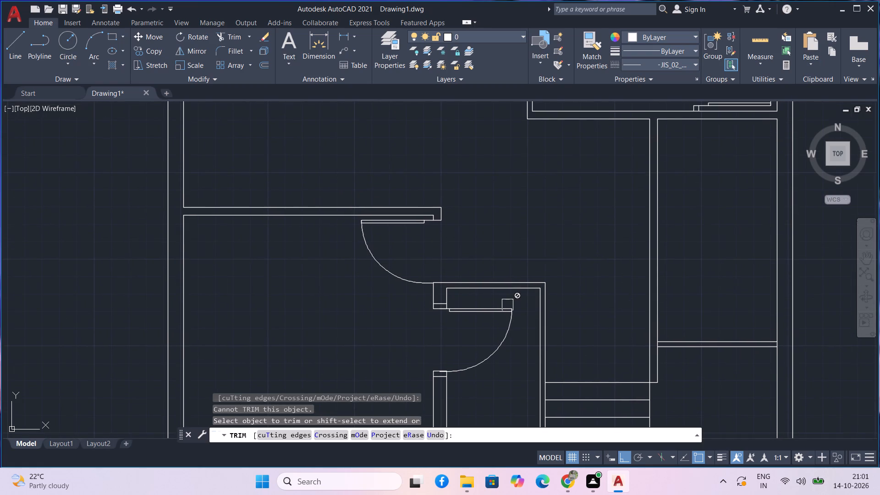
pyautogui.scroll(-1, 507, 305)
pyautogui.moveTo(528, 245); pyautogui.dragTo(528, 308, button='middle')
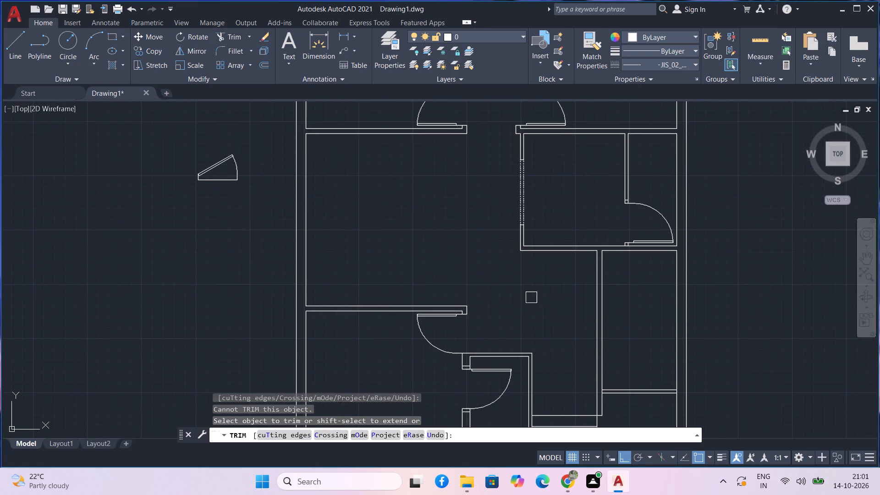
pyautogui.moveTo(531, 297); pyautogui.dragTo(529, 341, button='middle')
pyautogui.moveTo(555, 238); pyautogui.dragTo(555, 288, button='middle')
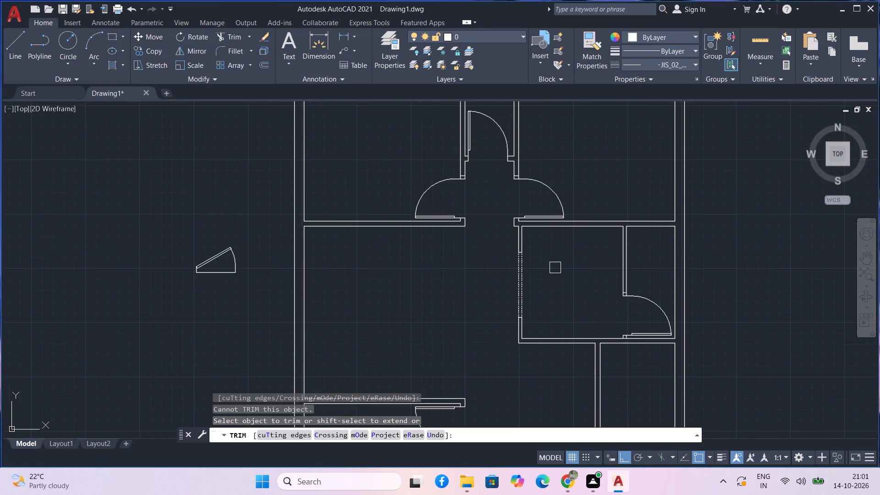
pyautogui.moveTo(555, 301); pyautogui.dragTo(555, 312, button='middle')
pyautogui.moveTo(562, 272); pyautogui.dragTo(561, 295, button='middle')
pyautogui.scroll(-1, 562, 272)
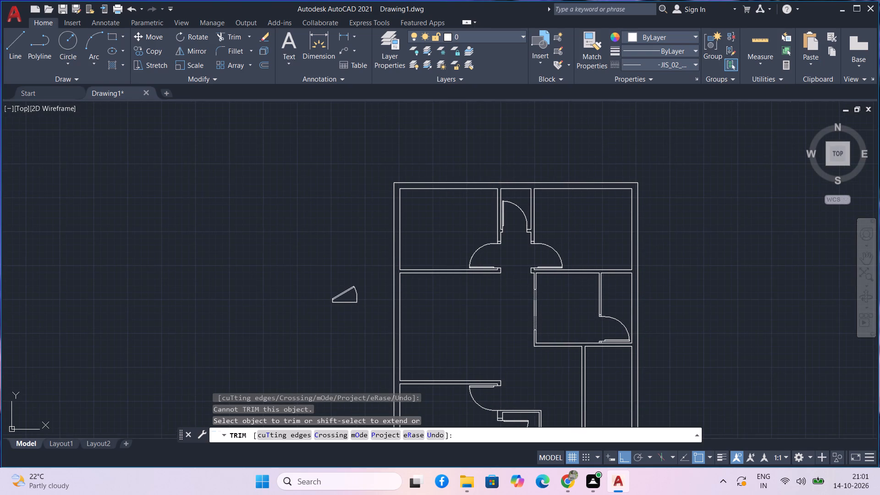
pyautogui.scroll(2, 539, 244)
pyautogui.moveTo(485, 230); pyautogui.dragTo(490, 263, button='middle')
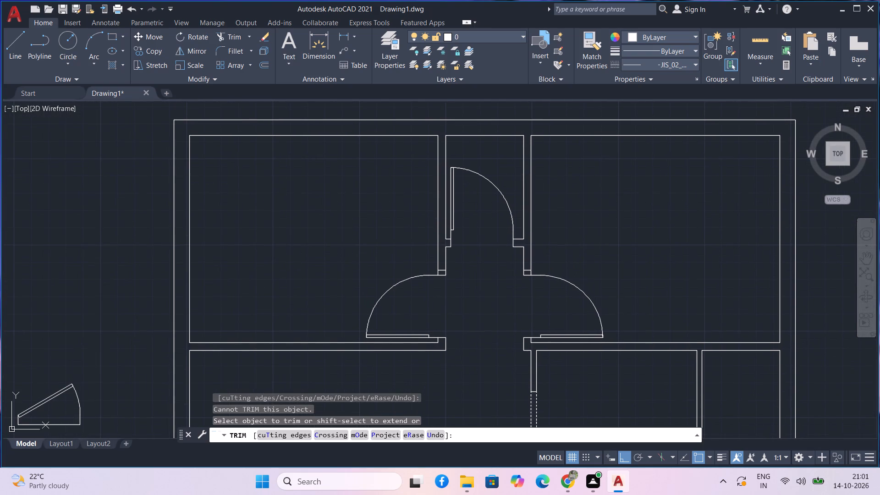
pyautogui.scroll(1, 488, 249)
pyautogui.moveTo(487, 249); pyautogui.dragTo(499, 296, button='middle')
pyautogui.moveTo(487, 280); pyautogui.dragTo(493, 296, button='middle')
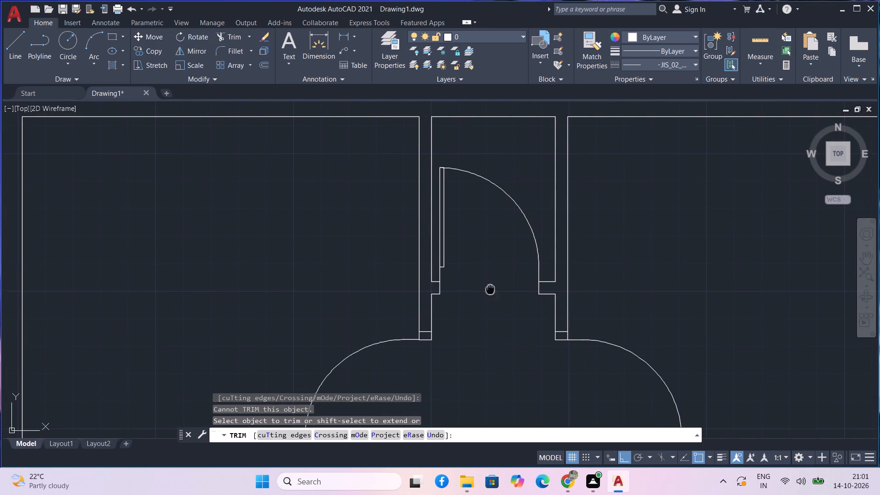
pyautogui.moveTo(493, 296); pyautogui.dragTo(520, 324, button='middle')
pyautogui.middleClick(520, 324)
pyautogui.moveTo(520, 324); pyautogui.dragTo(521, 321, button='middle')
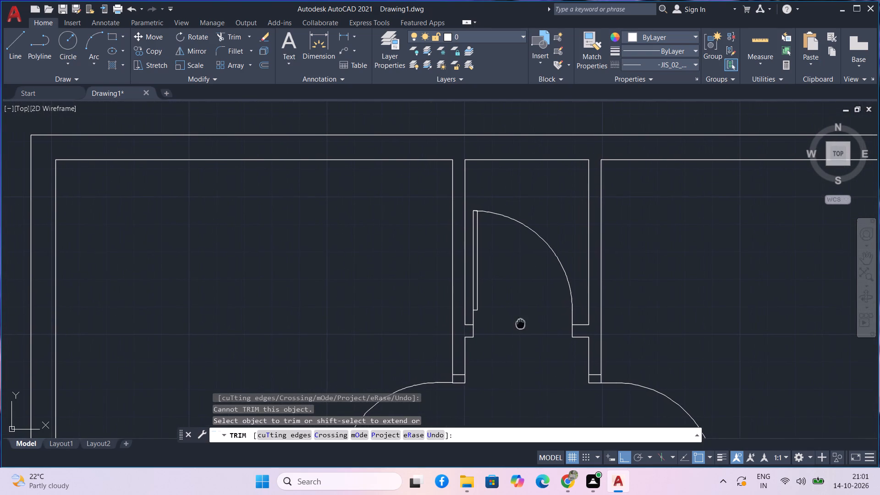
pyautogui.moveTo(521, 321); pyautogui.dragTo(529, 285, button='middle')
pyautogui.scroll(-1, 525, 301)
pyautogui.moveTo(522, 308); pyautogui.dragTo(525, 285, button='middle')
pyautogui.moveTo(519, 312); pyautogui.dragTo(523, 301, button='middle')
pyautogui.middleClick(517, 310)
pyautogui.moveTo(508, 320); pyautogui.dragTo(508, 325, button='middle')
pyautogui.moveTo(506, 325); pyautogui.dragTo(506, 295, button='middle')
pyautogui.moveTo(504, 329); pyautogui.dragTo(504, 302, button='middle')
pyautogui.moveTo(506, 311); pyautogui.dragTo(507, 281, button='middle')
pyautogui.middleClick(498, 328)
pyautogui.moveTo(500, 335); pyautogui.dragTo(500, 324, button='middle')
pyautogui.moveTo(495, 374); pyautogui.dragTo(496, 367, button='middle')
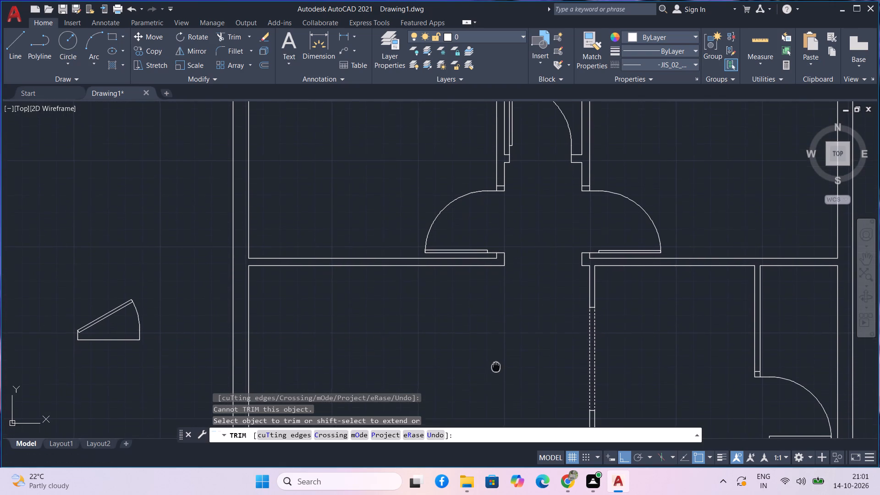
pyautogui.moveTo(496, 367); pyautogui.dragTo(496, 368, button='middle')
pyautogui.moveTo(492, 358); pyautogui.dragTo(492, 350, button='middle')
pyautogui.moveTo(493, 385); pyautogui.dragTo(493, 357, button='middle')
pyautogui.moveTo(489, 357); pyautogui.dragTo(489, 345, button='middle')
pyautogui.scroll(1, 489, 346)
pyautogui.middleClick(490, 349)
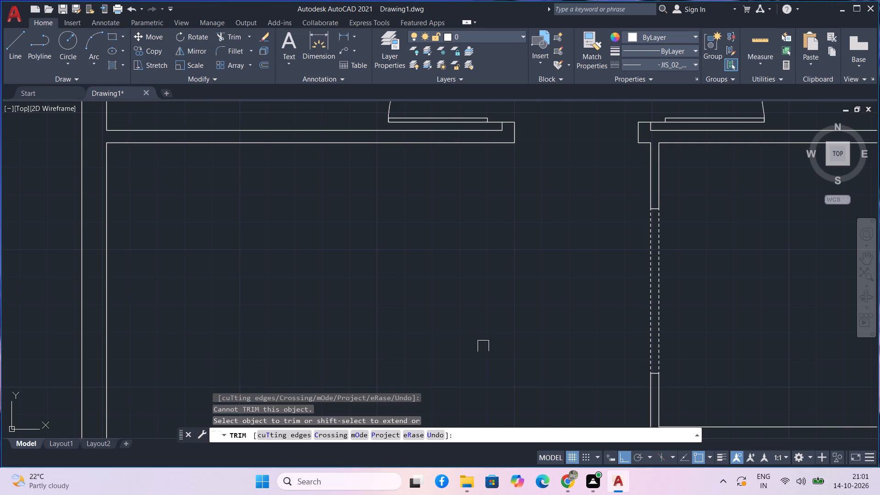
pyautogui.scroll(-1, 492, 296)
pyautogui.moveTo(492, 296); pyautogui.dragTo(485, 249, button='middle')
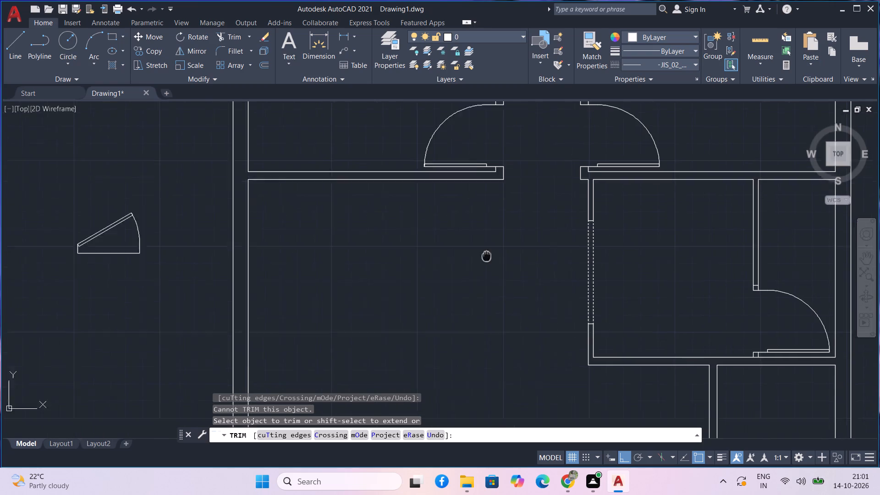
pyautogui.moveTo(485, 249); pyautogui.dragTo(484, 240, button='middle')
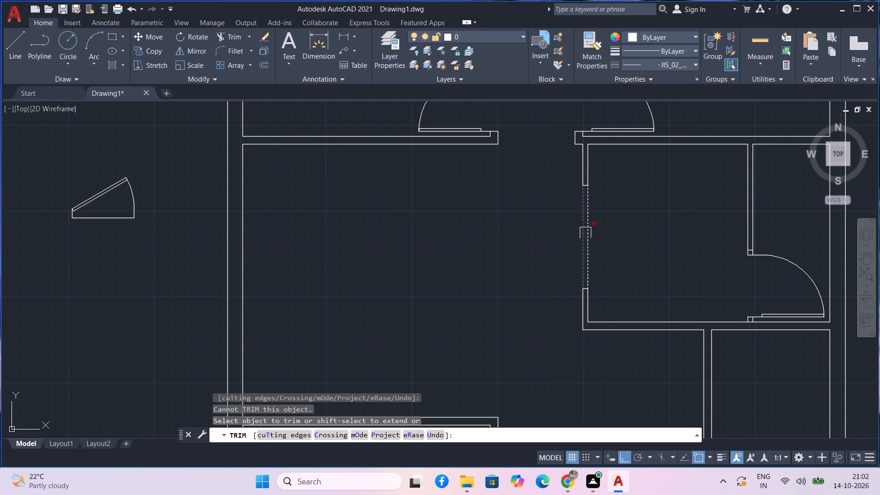
pyautogui.scroll(-1, 581, 242)
pyautogui.moveTo(549, 242); pyautogui.dragTo(561, 325, button='middle')
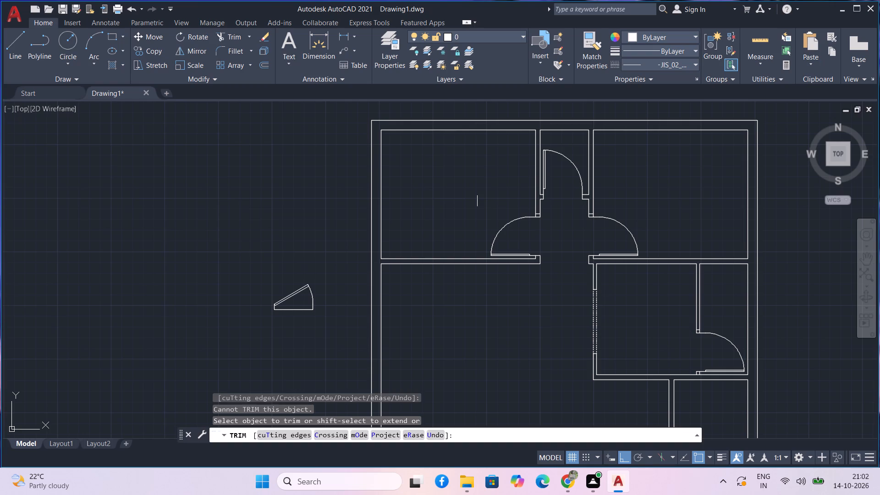
pyautogui.press('Escape')
# Add the single-line text label "BED ROOM 1", about 8" high and horizontal, in the northwest room.
pyautogui.write('text')
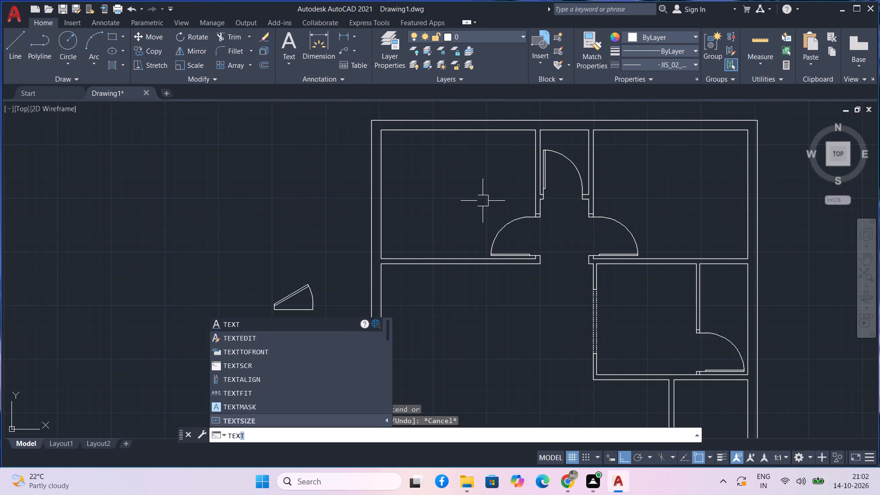
pyautogui.press('space')
pyautogui.scroll(2, 399, 186)
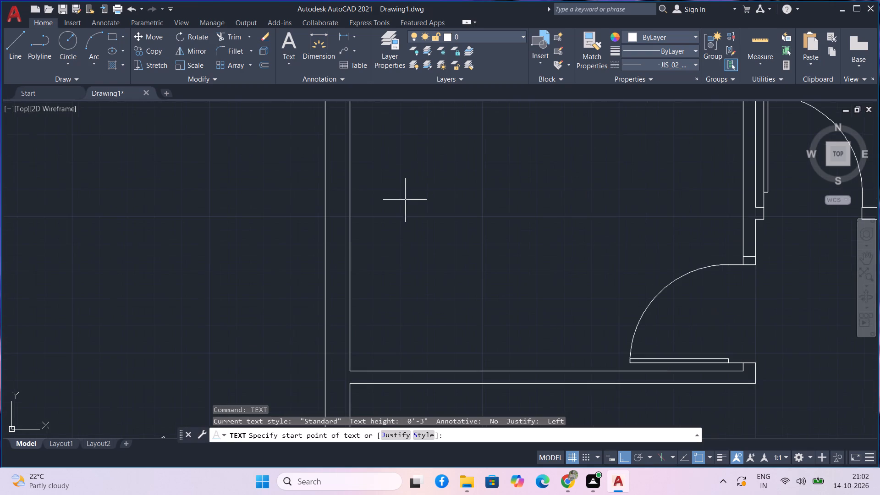
pyautogui.click(415, 192)
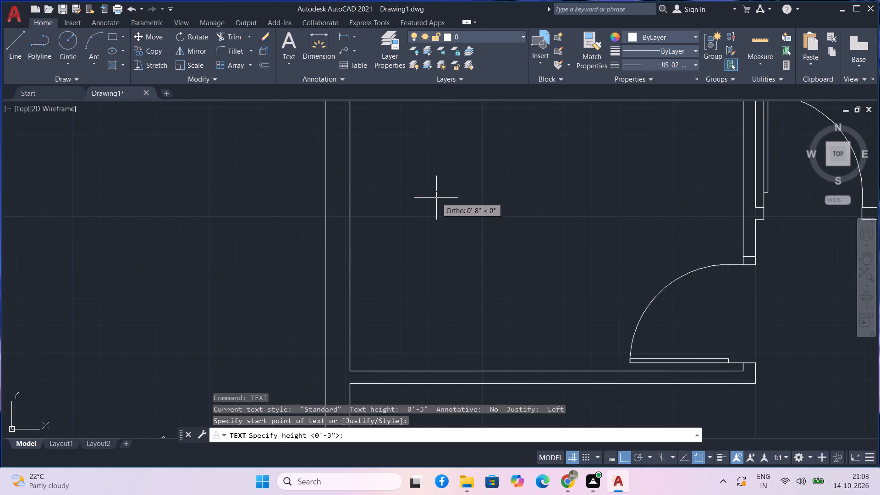
pyautogui.doubleClick(436, 198)
pyautogui.click(436, 198)
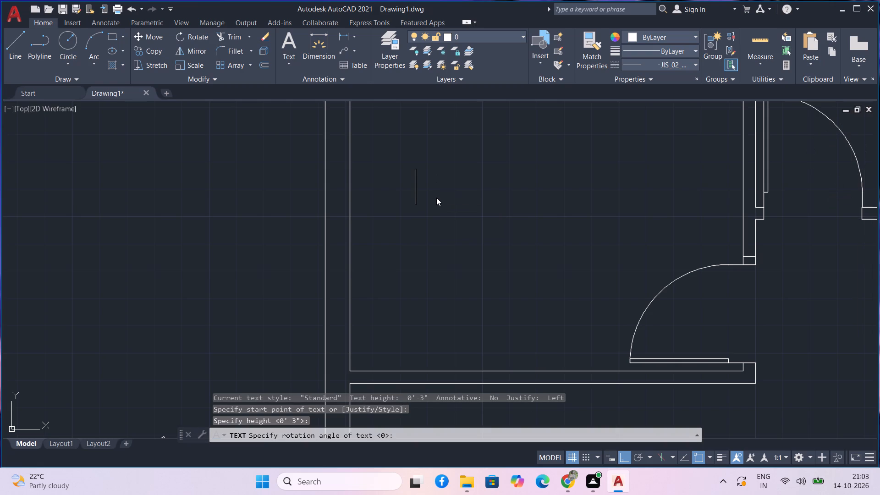
pyautogui.press('b')
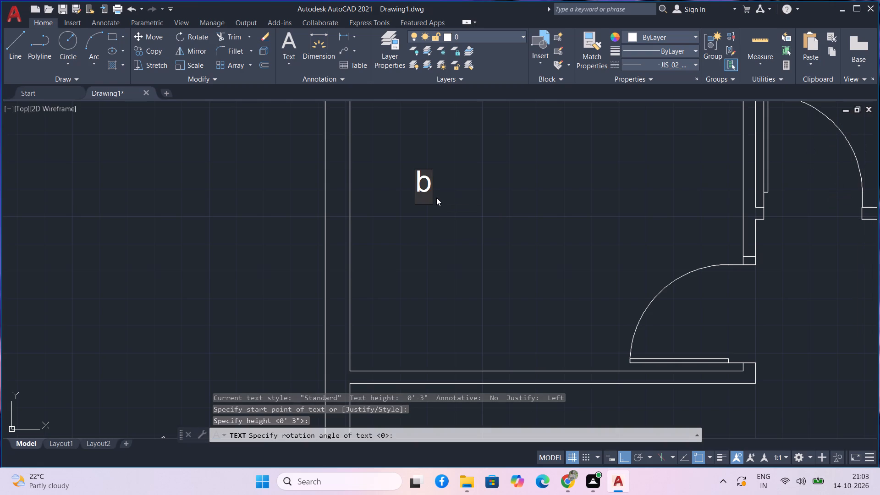
pyautogui.press('BackSpace')
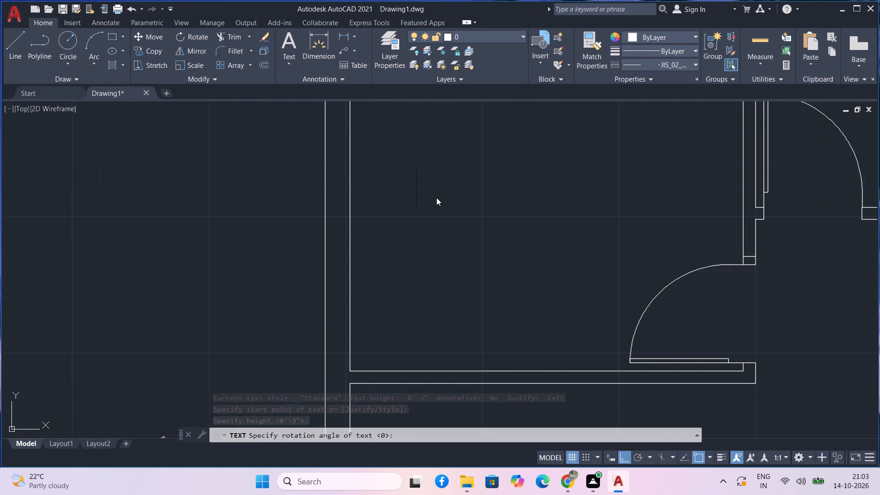
pyautogui.write('BED')
pyautogui.press('space')
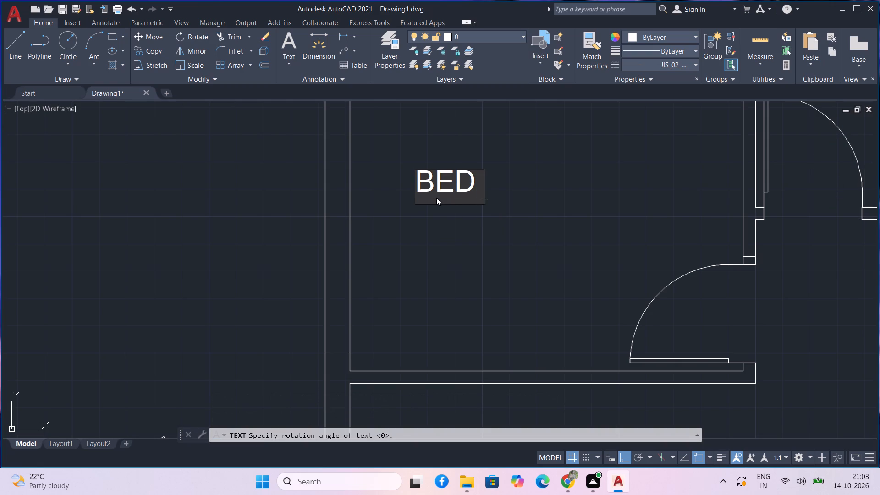
pyautogui.write('ROOM')
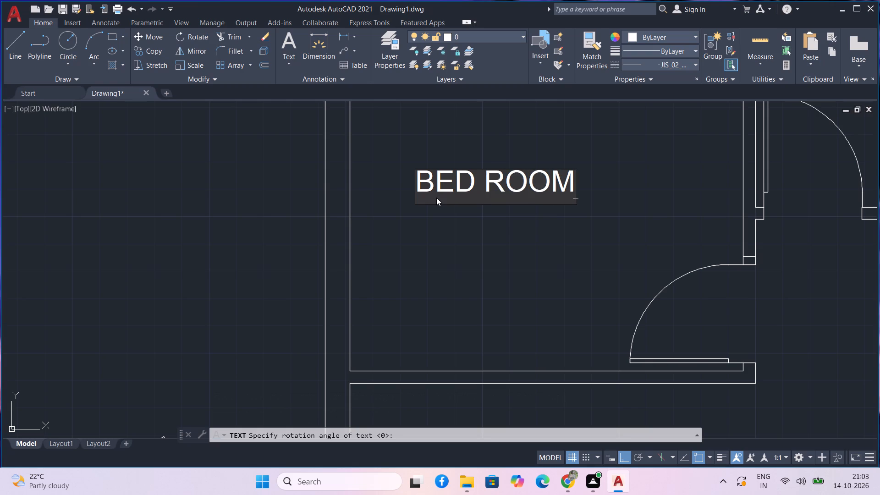
pyautogui.press('space')
pyautogui.press('1')
# Add the text label "BED ROOM 3" in the northeast room, using the same text settings.
pyautogui.scroll(-1, 625, 242)
pyautogui.moveTo(587, 245); pyautogui.dragTo(429, 250, button='middle')
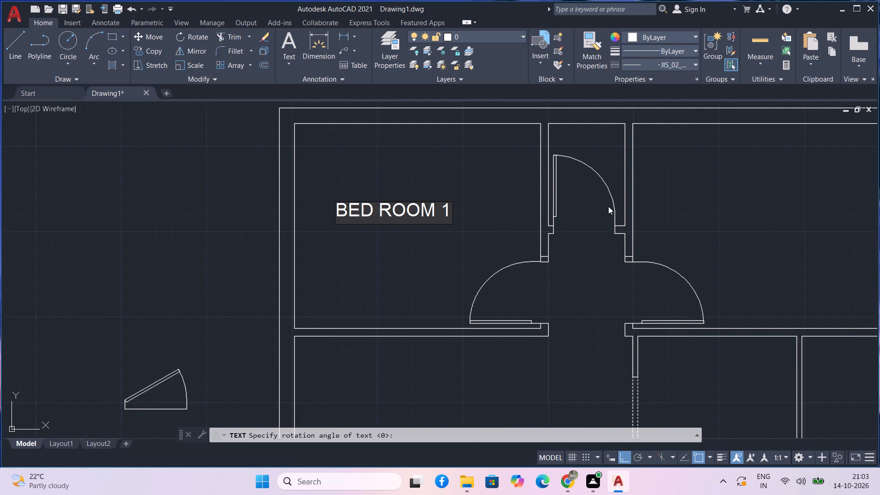
pyautogui.click(661, 209)
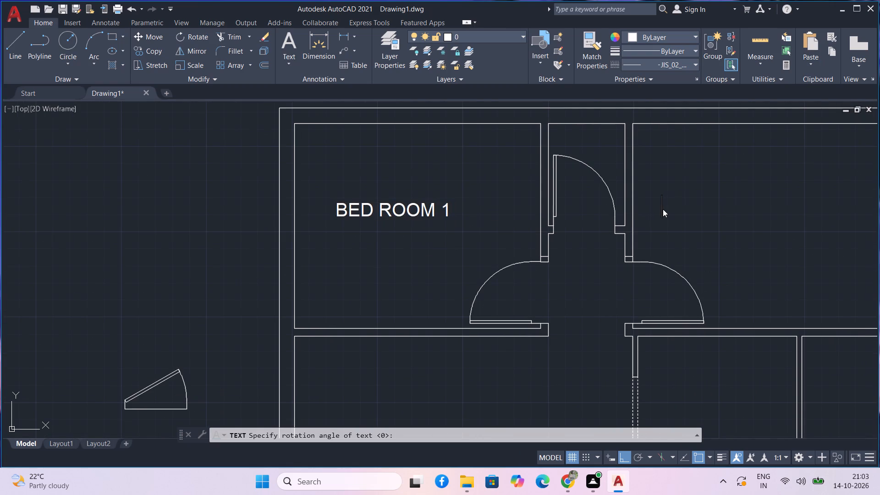
pyautogui.scroll(-1, 663, 209)
pyautogui.moveTo(663, 209); pyautogui.dragTo(654, 211, button='middle')
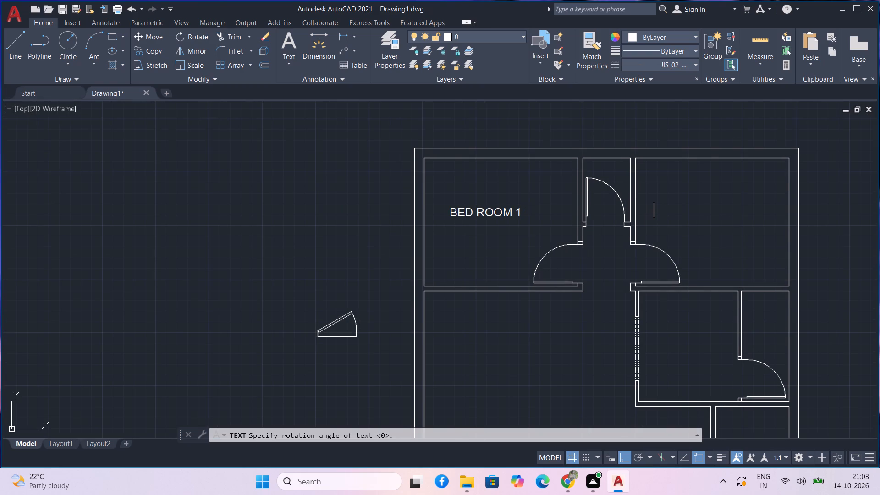
pyautogui.write('BED ROOM')
pyautogui.press('space')
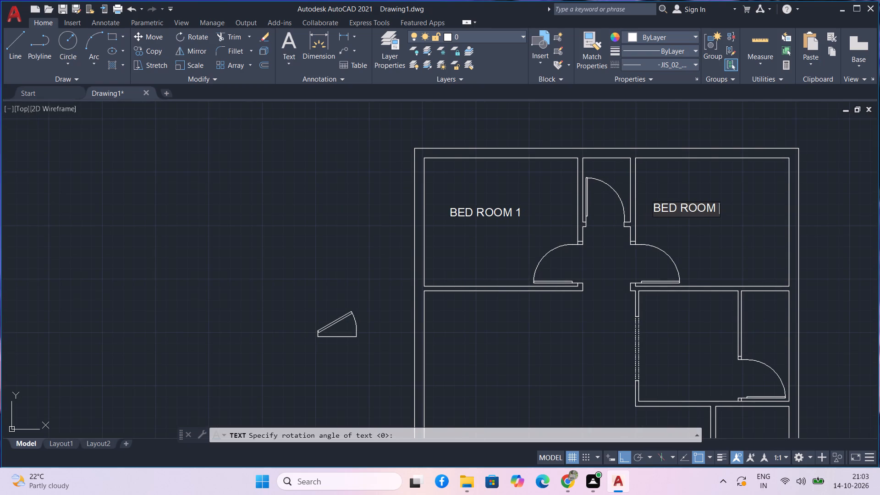
pyautogui.write('2')
pyautogui.press('space')
pyautogui.press('BackSpace')
pyautogui.press('BackSpace')
pyautogui.write('3')
pyautogui.press('space')
pyautogui.scroll(-1, 724, 208)
pyautogui.moveTo(706, 220); pyautogui.dragTo(700, 218, button='middle')
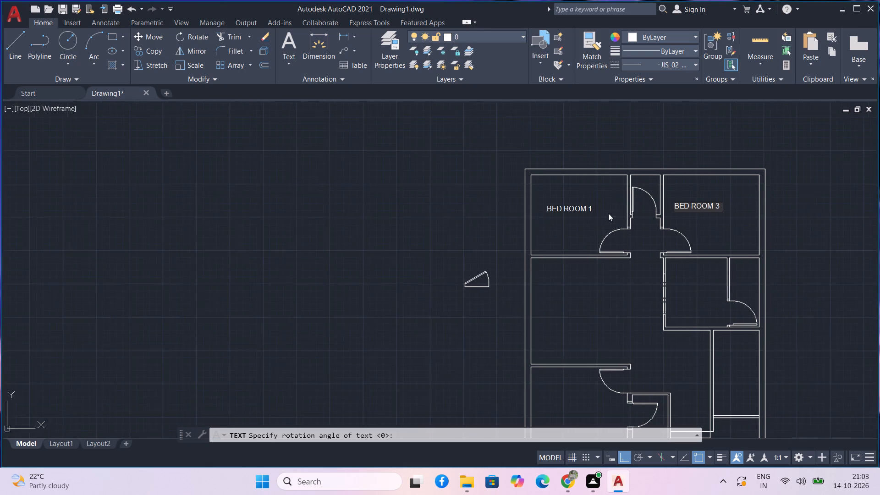
pyautogui.scroll(2, 581, 202)
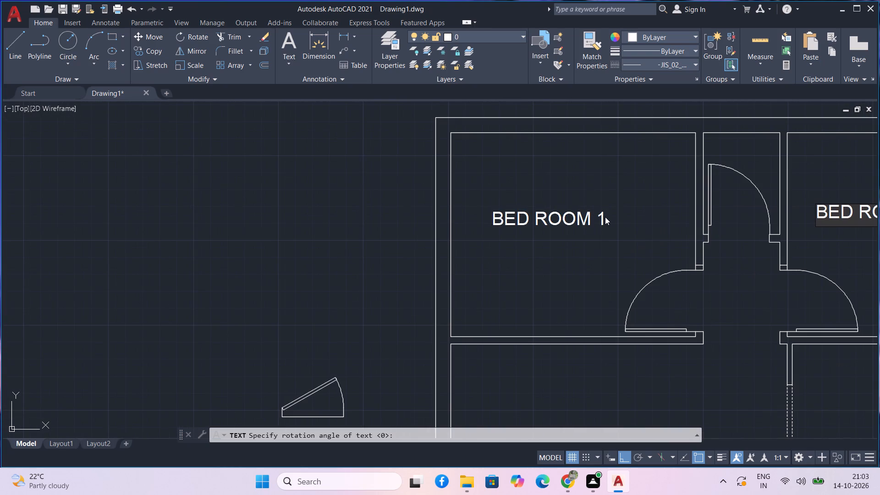
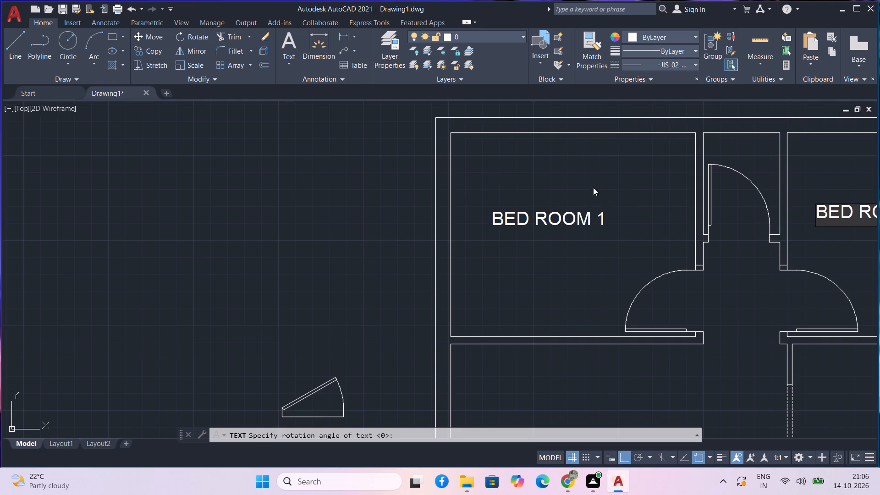
# Examine the floor plan's room layout from the two labelled bedrooms down to the staircase.
pyautogui.moveTo(612, 252); pyautogui.dragTo(565, 228, button='middle')
pyautogui.moveTo(551, 239); pyautogui.dragTo(482, 243, button='middle')
pyautogui.scroll(-1, 482, 243)
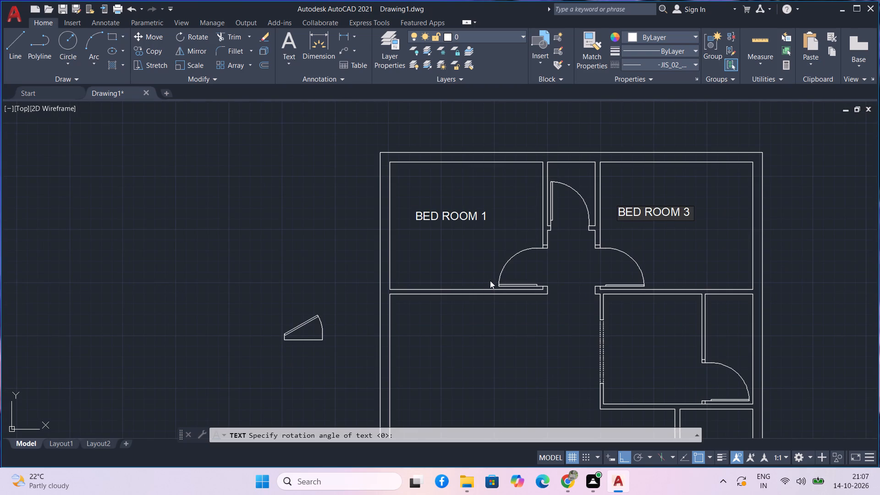
pyautogui.moveTo(547, 341); pyautogui.dragTo(542, 340, button='middle')
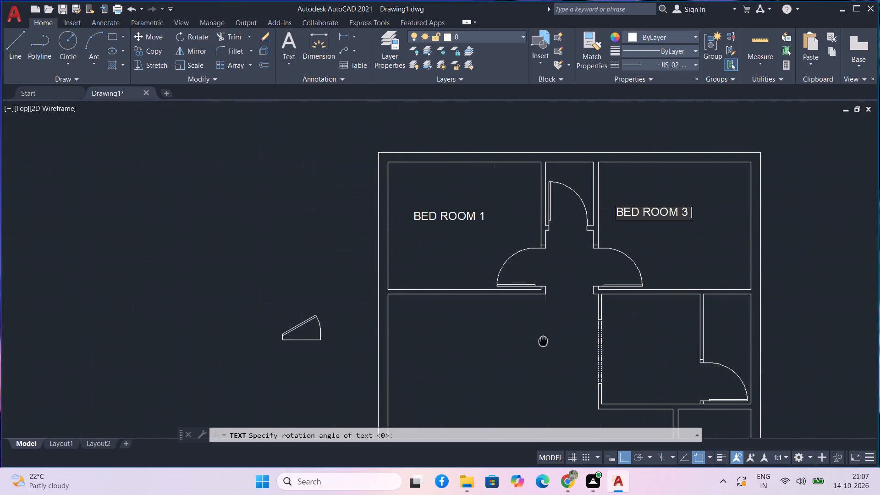
pyautogui.moveTo(542, 340); pyautogui.dragTo(527, 324, button='middle')
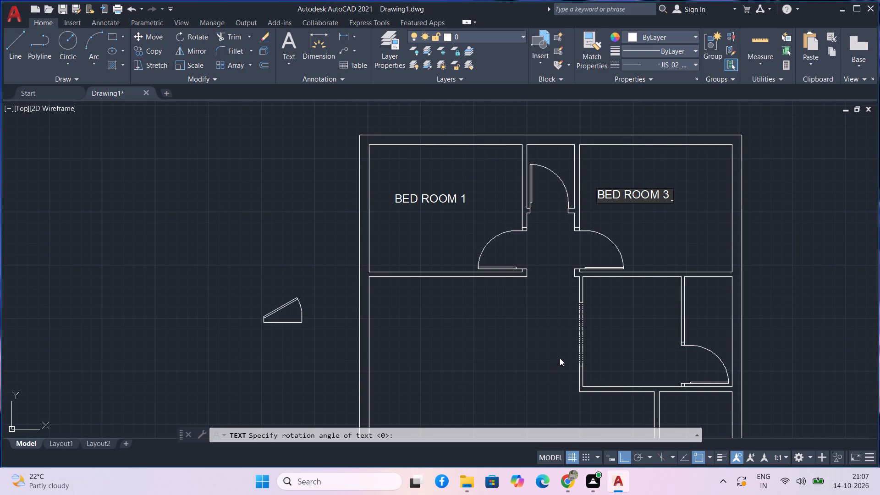
pyautogui.scroll(-1, 560, 358)
pyautogui.moveTo(550, 345); pyautogui.dragTo(543, 339, button='middle')
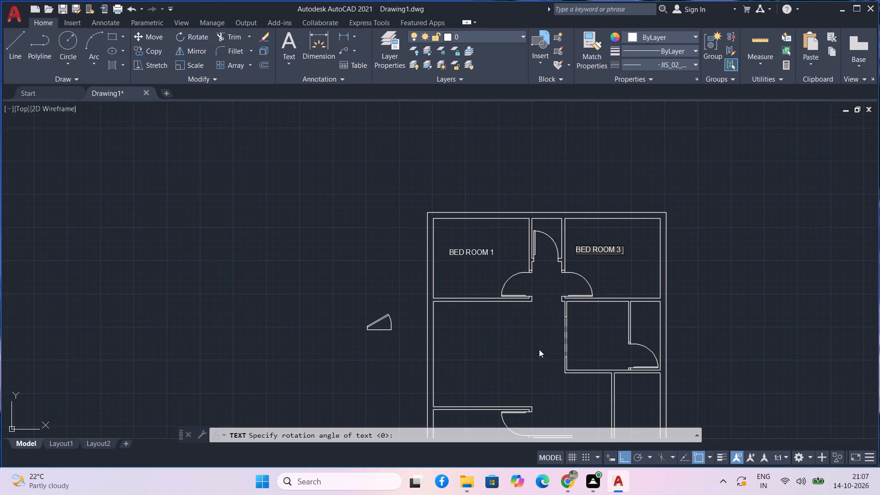
pyautogui.moveTo(539, 351); pyautogui.dragTo(537, 322, button='middle')
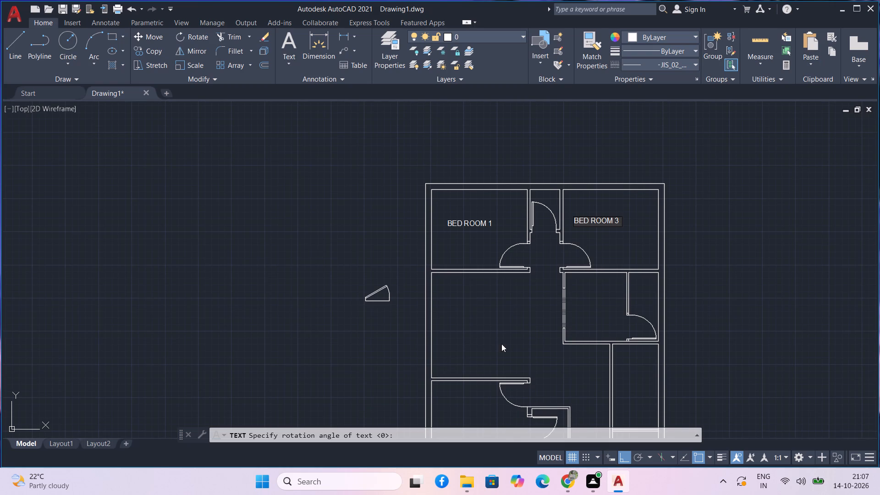
pyautogui.moveTo(502, 342); pyautogui.dragTo(444, 309, button='middle')
pyautogui.moveTo(443, 309); pyautogui.dragTo(432, 280, button='middle')
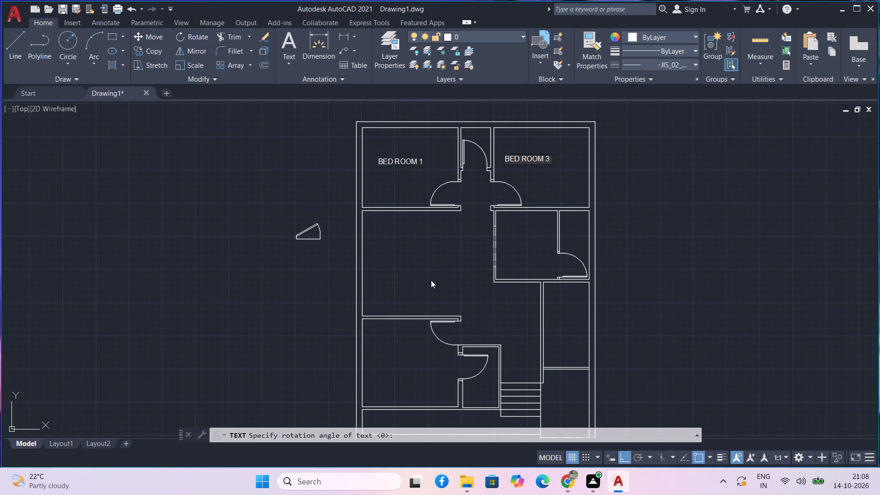
pyautogui.scroll(2, 463, 148)
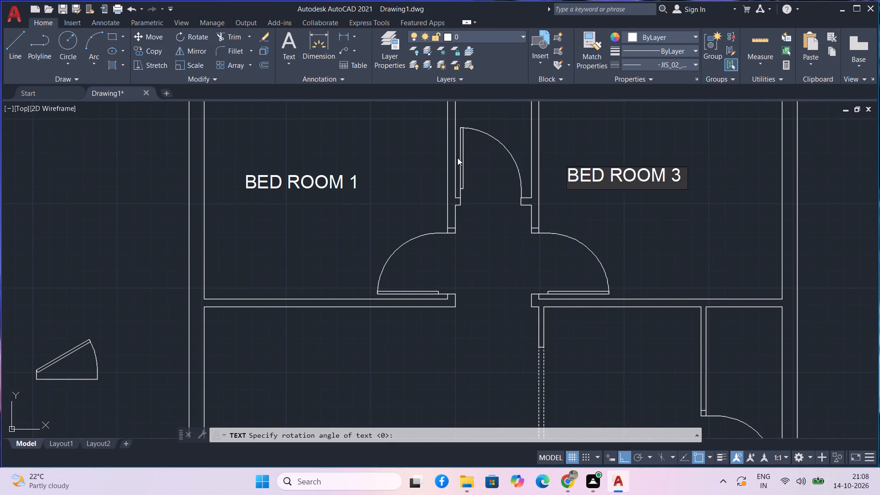
# Discard the unfinished BED ROOM 3 label.
pyautogui.press('Escape')
# Flip the door of the small room between the two bedrooms so it hinges on the opposite jamb.
pyautogui.click(464, 154)
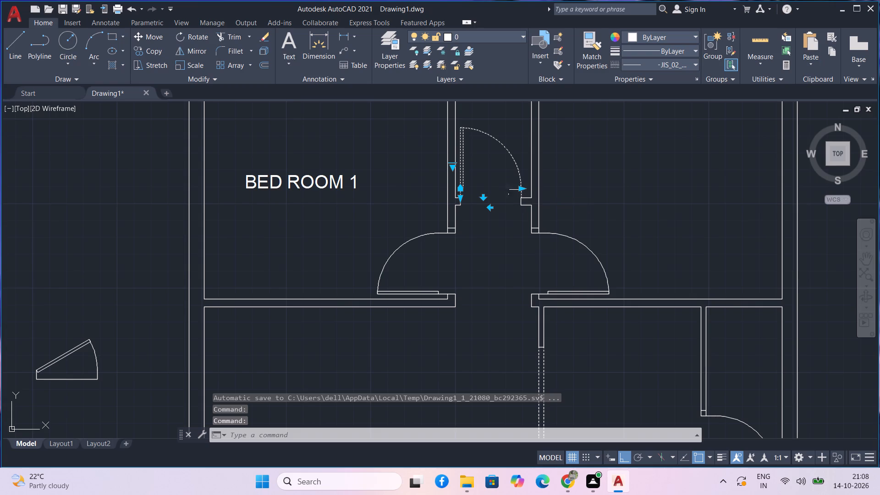
pyautogui.scroll(1, 484, 208)
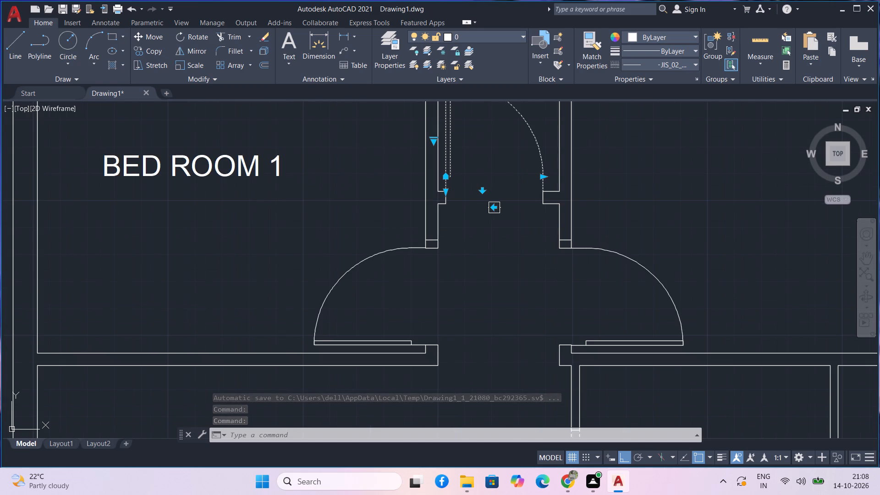
pyautogui.click(495, 207)
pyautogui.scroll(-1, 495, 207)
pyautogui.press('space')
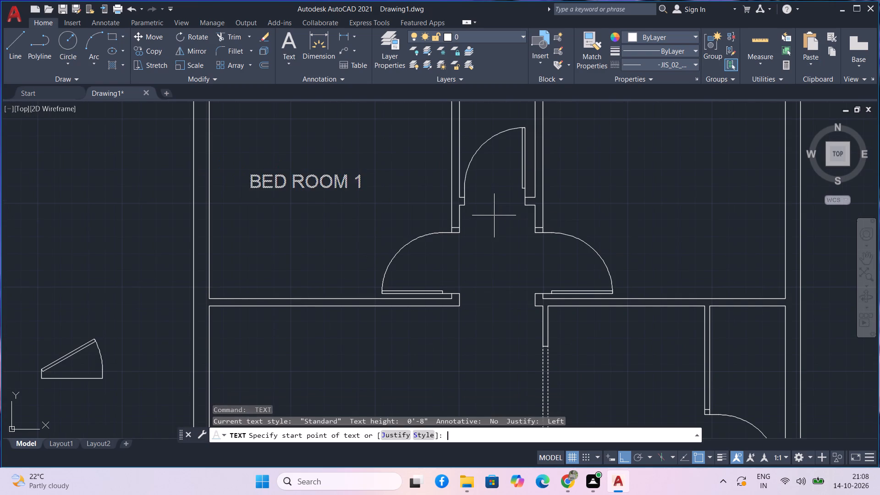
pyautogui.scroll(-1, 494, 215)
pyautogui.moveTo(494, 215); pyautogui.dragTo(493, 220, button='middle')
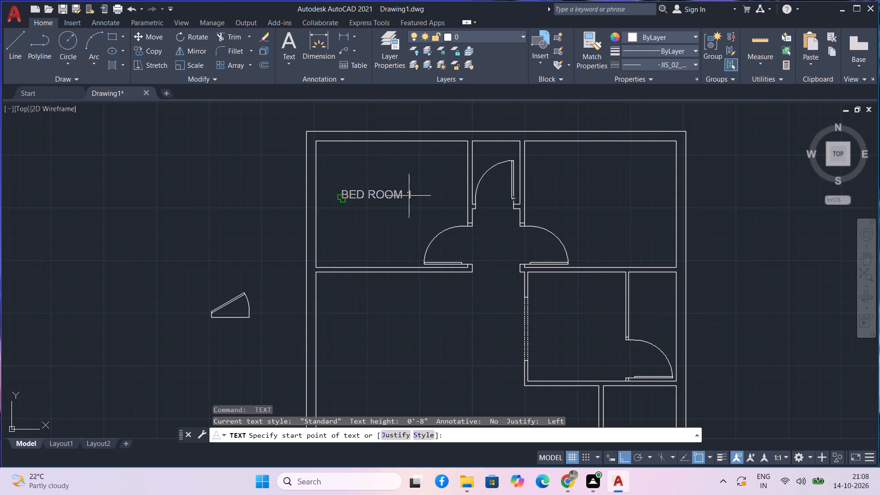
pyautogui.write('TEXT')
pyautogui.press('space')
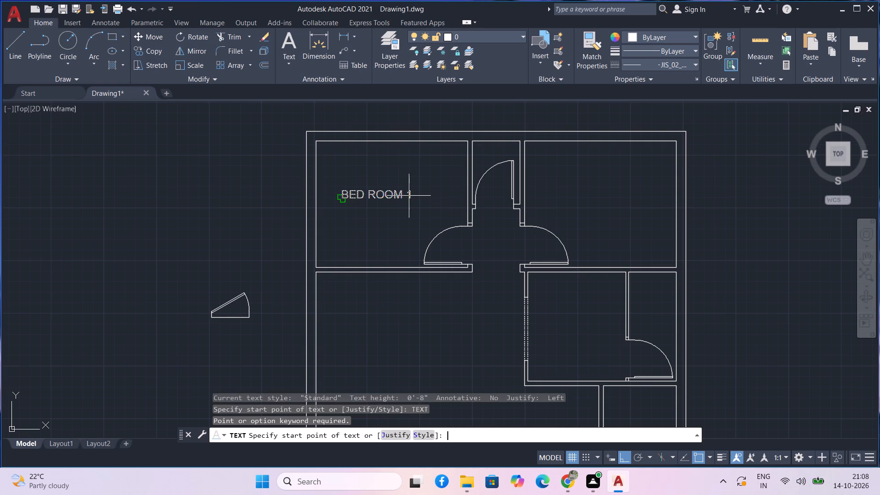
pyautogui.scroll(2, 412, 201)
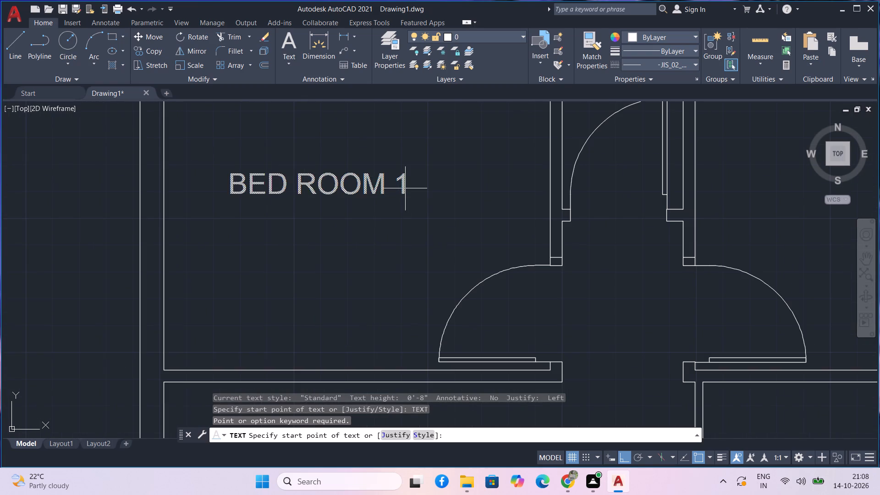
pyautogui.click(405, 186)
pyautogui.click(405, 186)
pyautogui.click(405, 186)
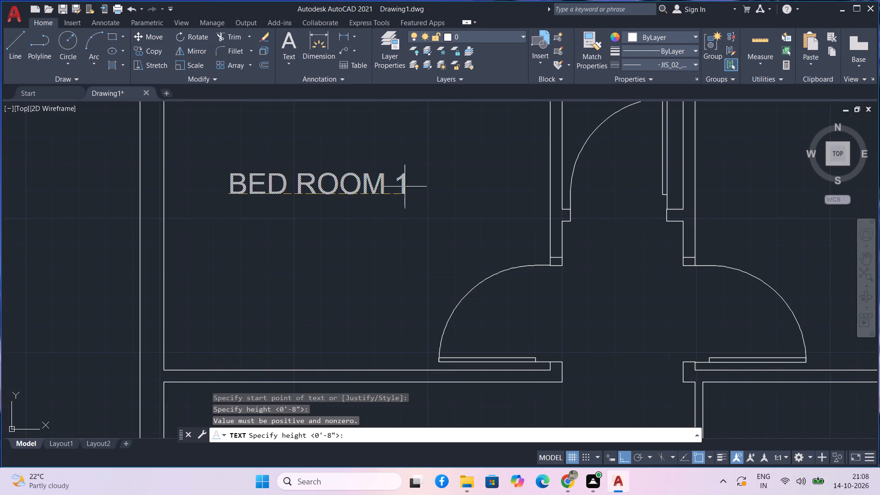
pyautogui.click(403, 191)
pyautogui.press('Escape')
# Erase the BED ROOM 1 label from the plan's upper-left bedroom.
pyautogui.moveTo(417, 206); pyautogui.dragTo(398, 185)
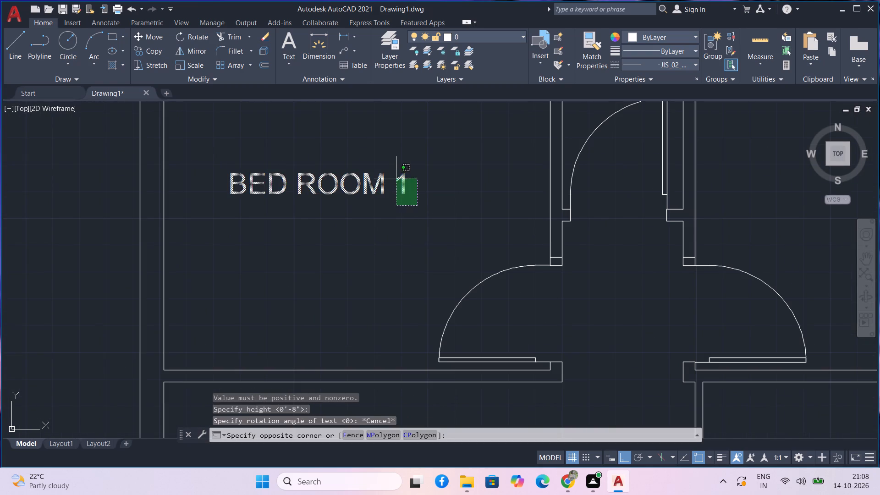
pyautogui.click(400, 167)
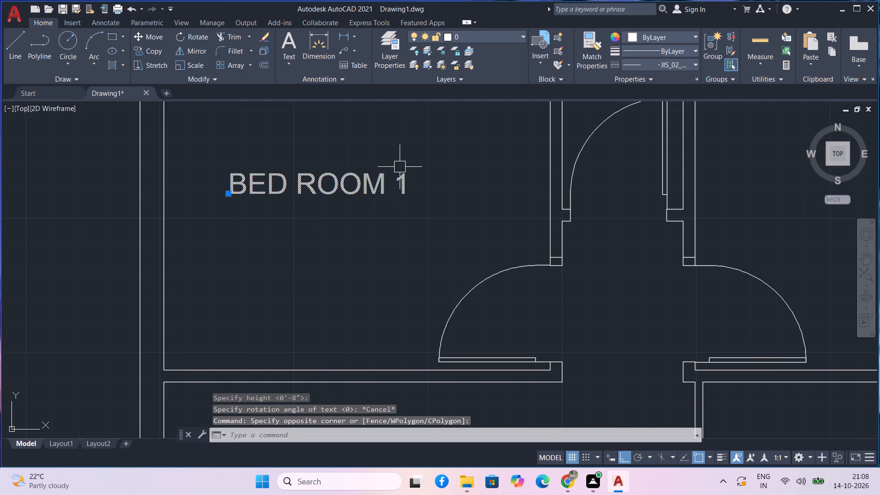
pyautogui.press('BackSpace')
pyautogui.press('Delete')
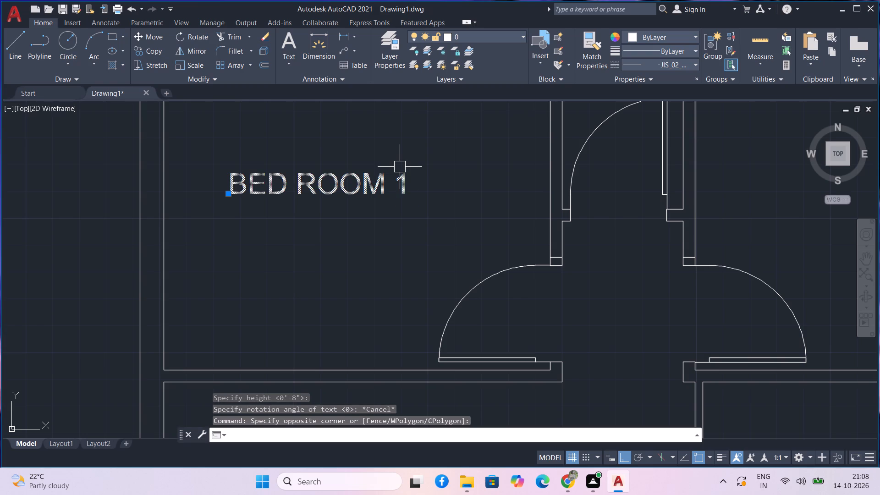
pyautogui.press('Escape')
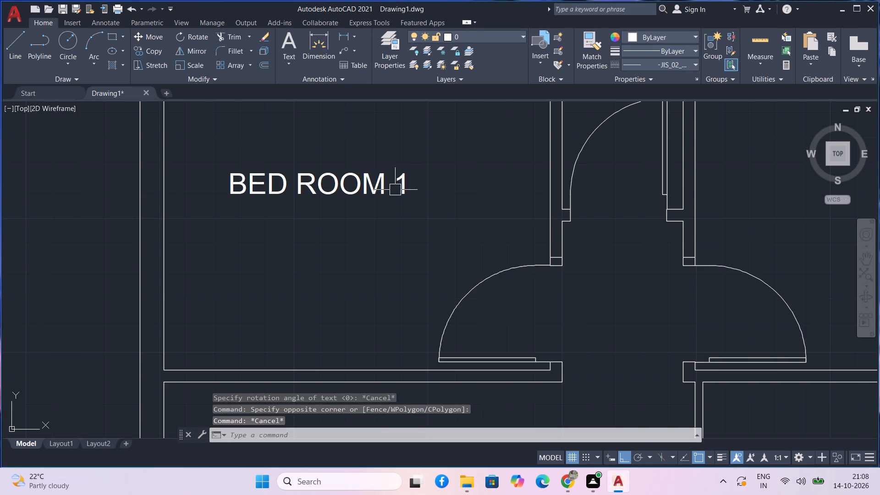
pyautogui.moveTo(395, 190); pyautogui.dragTo(384, 179)
pyautogui.click(370, 174)
pyautogui.press('Delete')
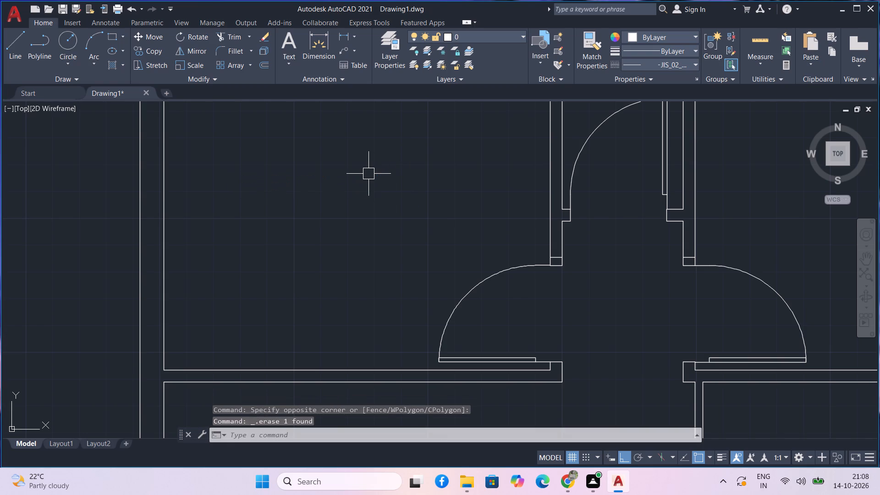
# Place a horizontal single-line text label BEDROOM 2, about 6 inches high, in the plan's upper-left bedroom.
pyautogui.write('TEXT')
pyautogui.press('space')
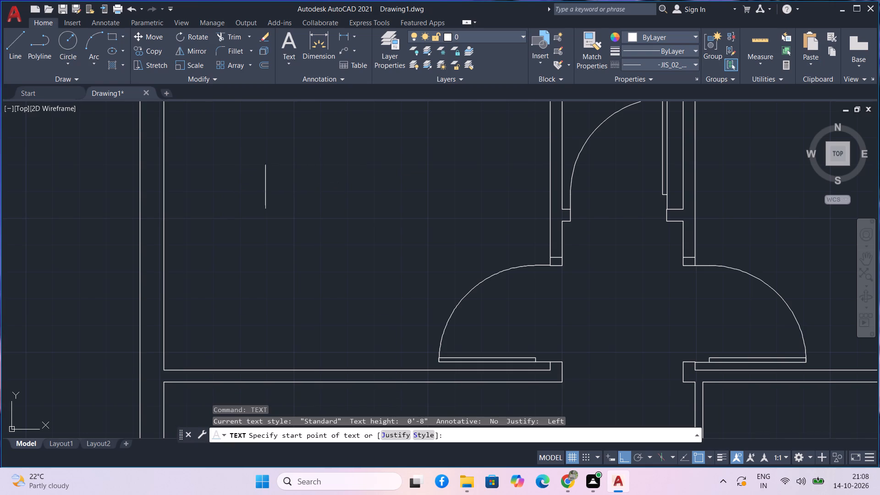
pyautogui.click(241, 192)
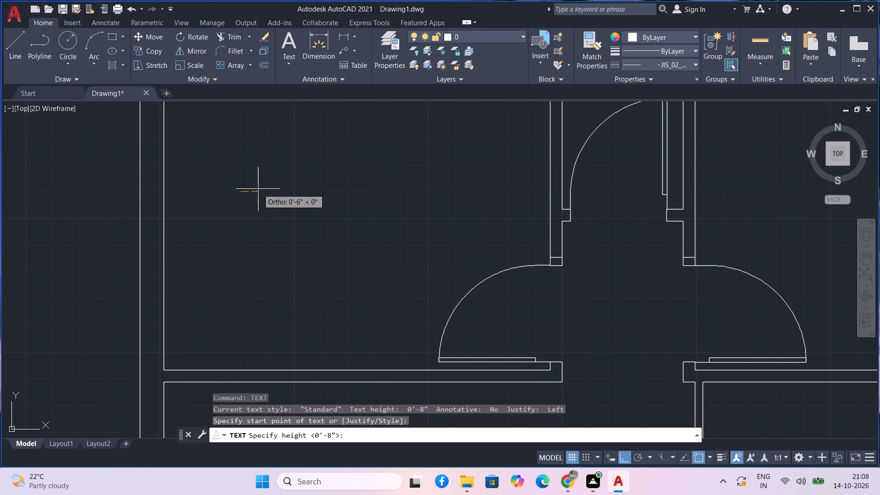
pyautogui.tripleClick(258, 189)
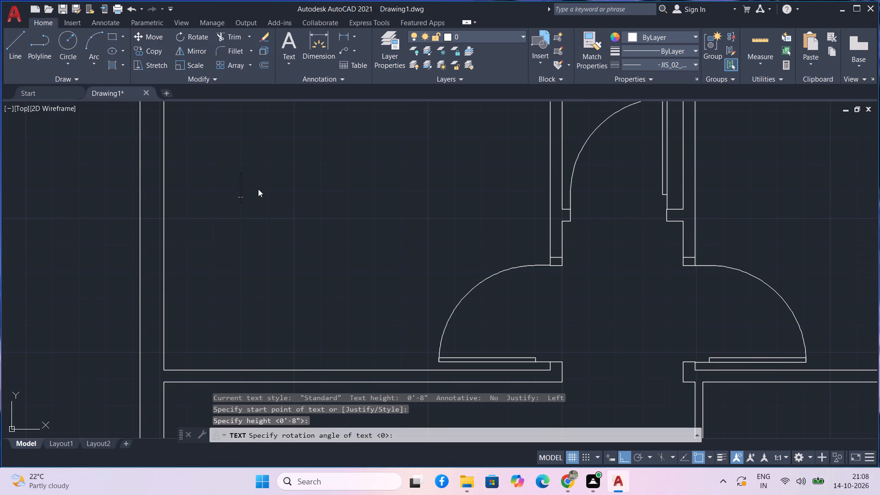
pyautogui.write('BEDRO')
pyautogui.write('OM')
pyautogui.press('space')
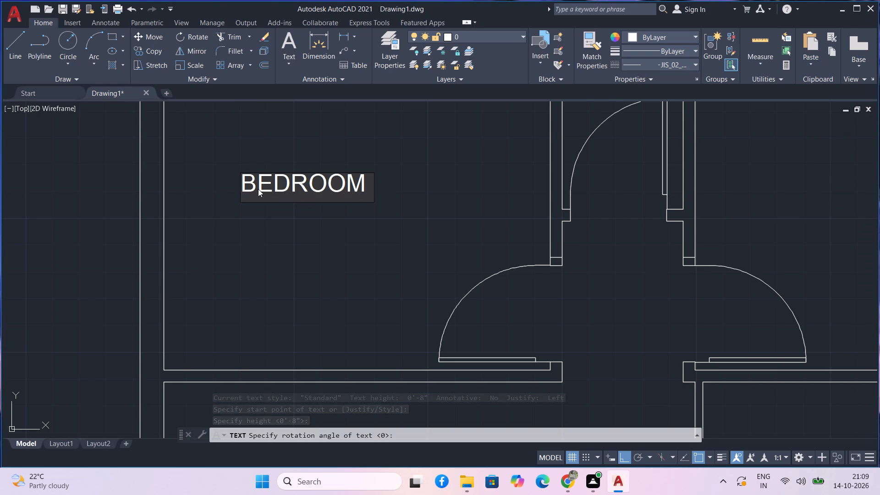
pyautogui.write('22')
pyautogui.press('BackSpace')
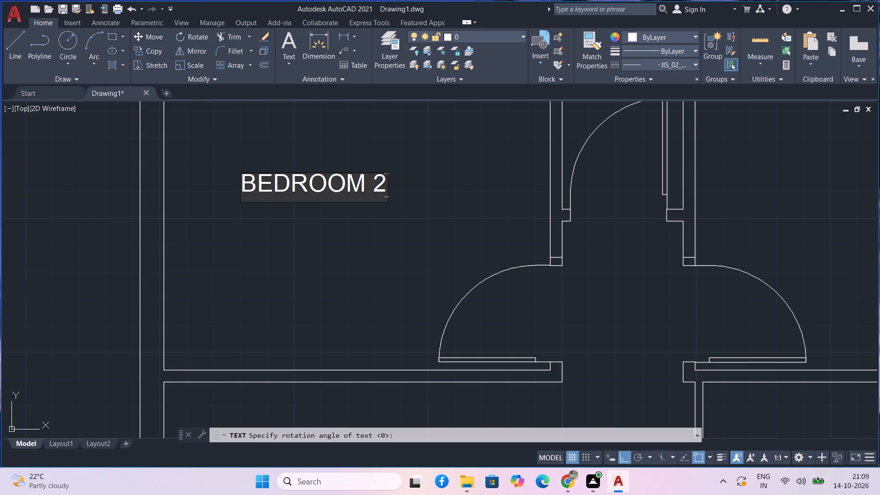
# Add the label BEDROOM 3 in the plan's upper-right bedroom.
pyautogui.scroll(-1, 265, 198)
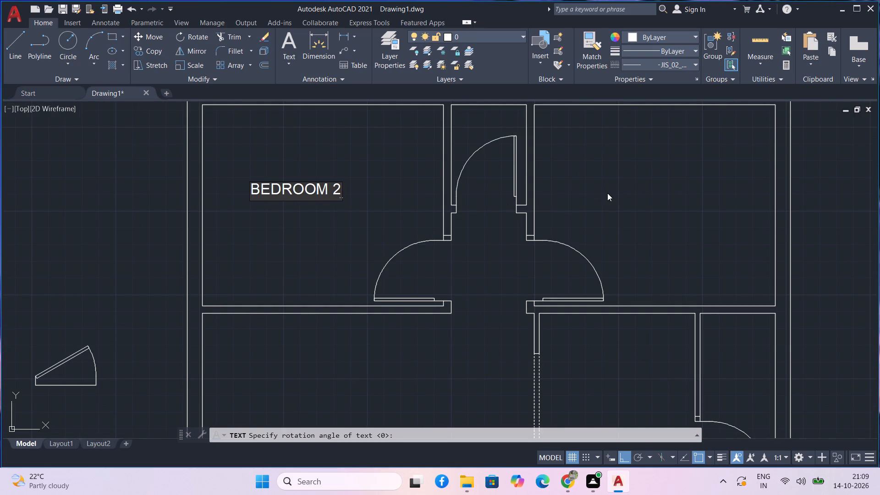
pyautogui.click(599, 187)
pyautogui.write('BED')
pyautogui.write('ROOM')
pyautogui.press('space')
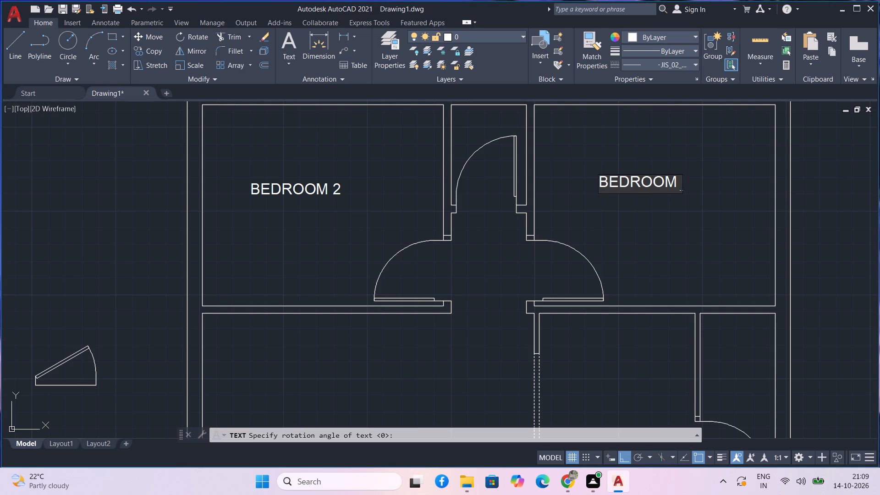
pyautogui.write('3')
pyautogui.press('space')
# Add the label WASHROOM 2 in the small room between the two bedrooms, just above its door swing.
pyautogui.scroll(-1, 599, 187)
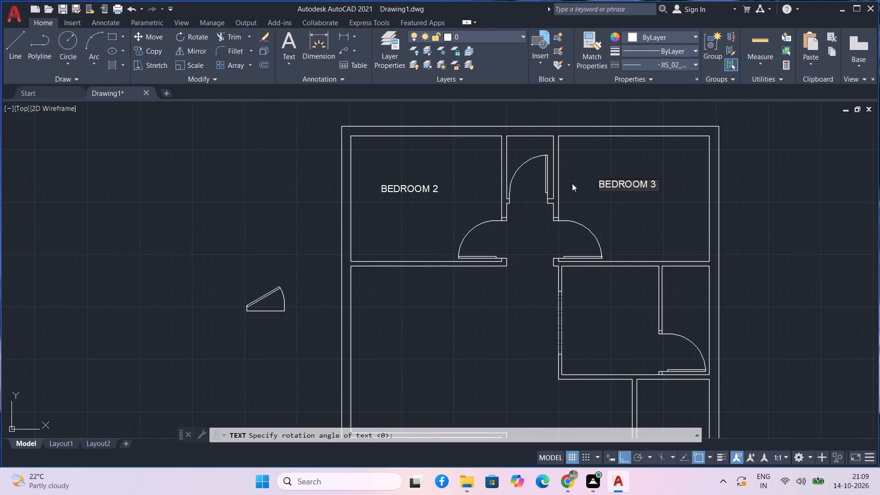
pyautogui.scroll(2, 502, 149)
pyautogui.click(527, 147)
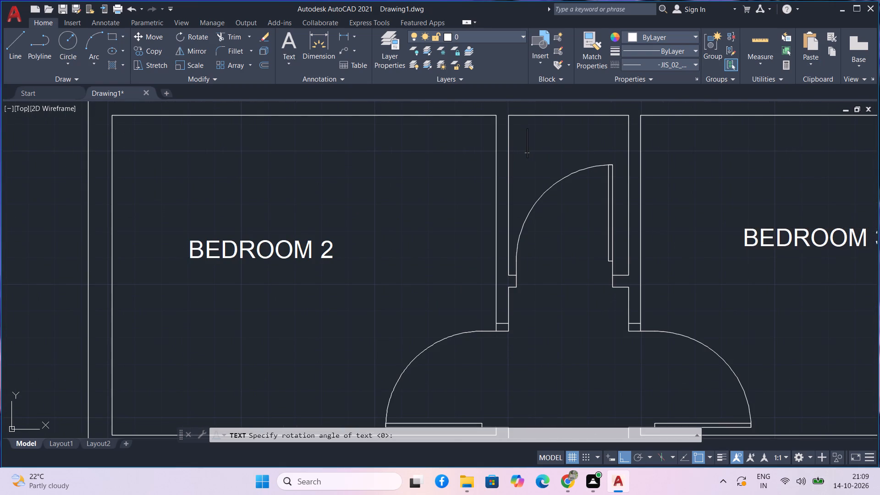
pyautogui.write('WAS')
pyautogui.press('h')
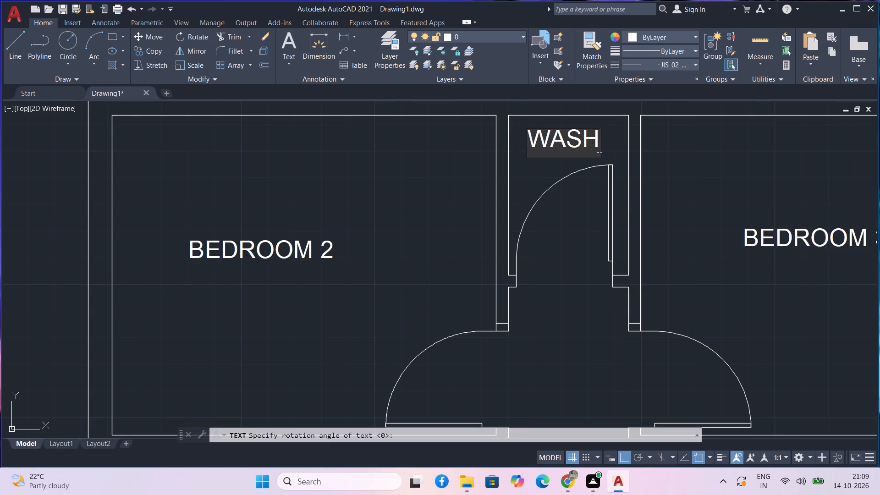
pyautogui.write('ROOM')
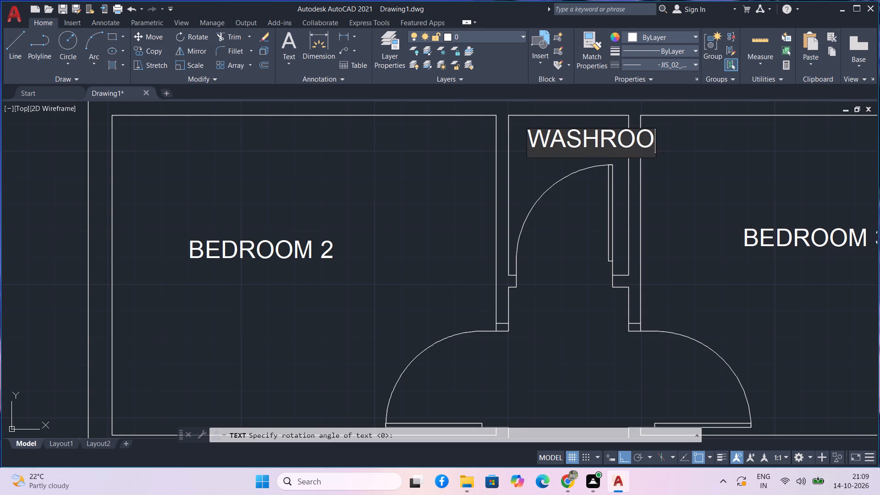
pyautogui.press('space')
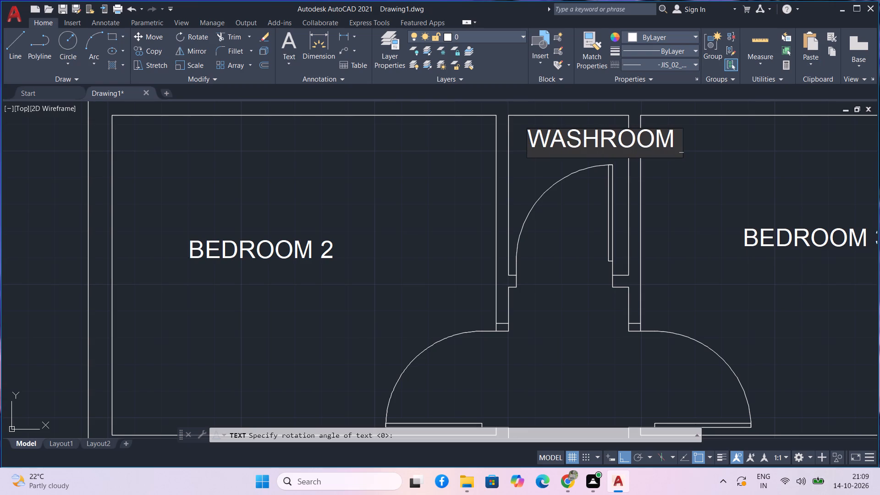
pyautogui.press('2')
pyautogui.scroll(-2, 503, 162)
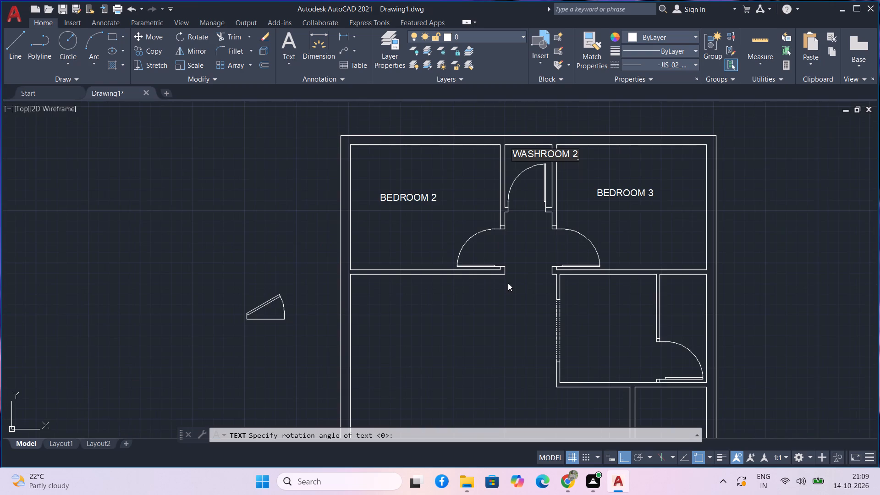
# Add the label LIVING / DINING in the large room below BEDROOM 2.
pyautogui.moveTo(508, 282); pyautogui.dragTo(506, 209, button='middle')
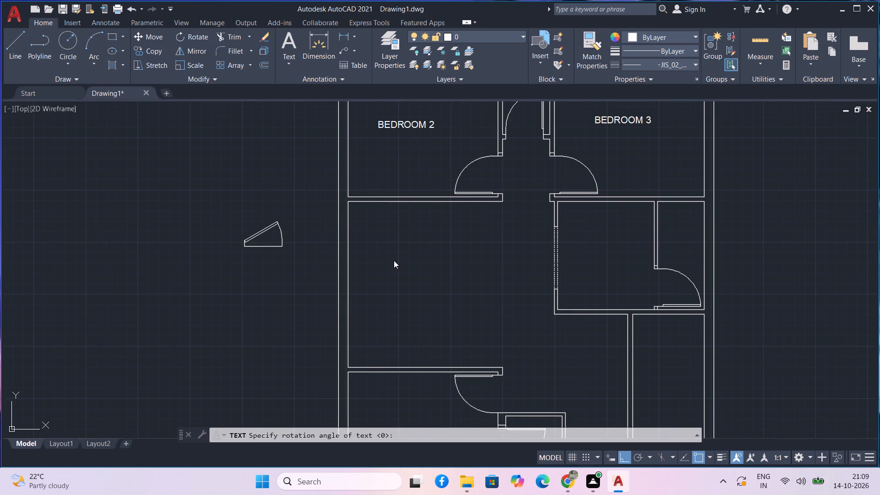
pyautogui.click(410, 282)
pyautogui.write('LI')
pyautogui.write('VING')
pyautogui.press('space')
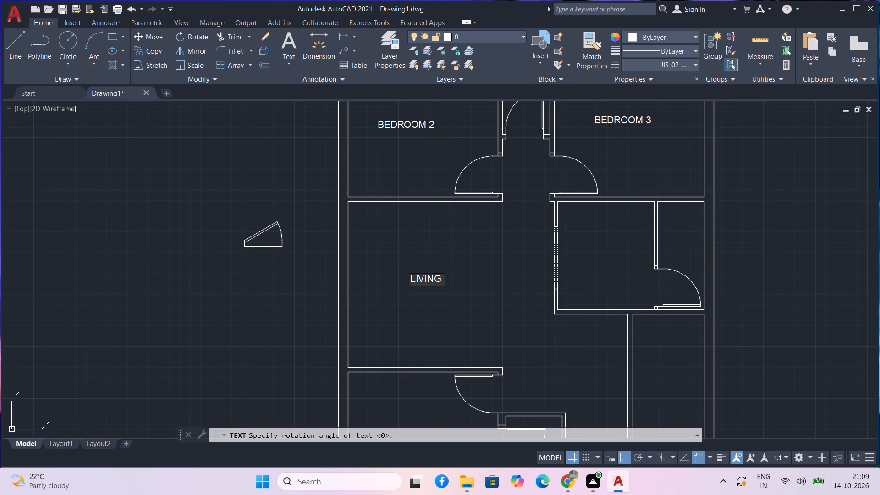
pyautogui.write('/')
pyautogui.press('space')
pyautogui.press('space')
pyautogui.write('DINI')
pyautogui.write('NG')
pyautogui.press('space')
# Add the label KITCHEN in the room below BEDROOM 3, beside the dashed opening.
pyautogui.click(577, 269)
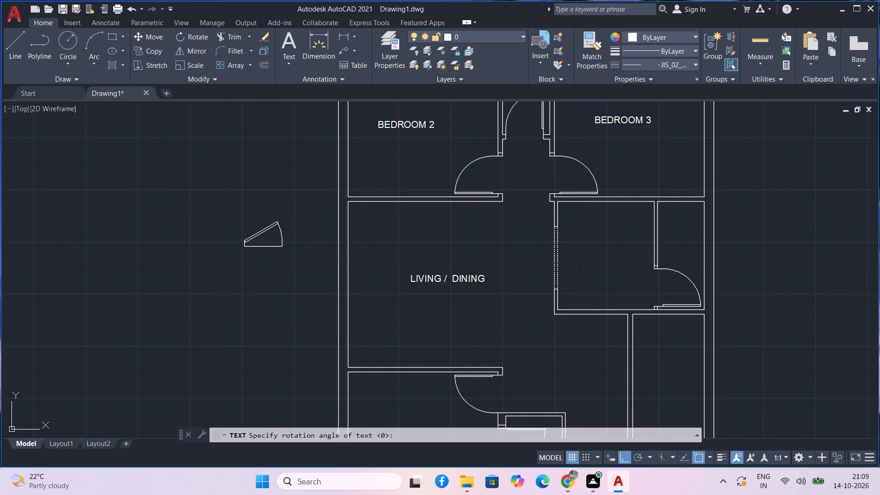
pyautogui.write('KITCHEN')
pyautogui.press('space')
# Add the label UTILITY in the narrow room beside the kitchen, above its door swing.
pyautogui.scroll(2, 665, 249)
pyautogui.click(665, 229)
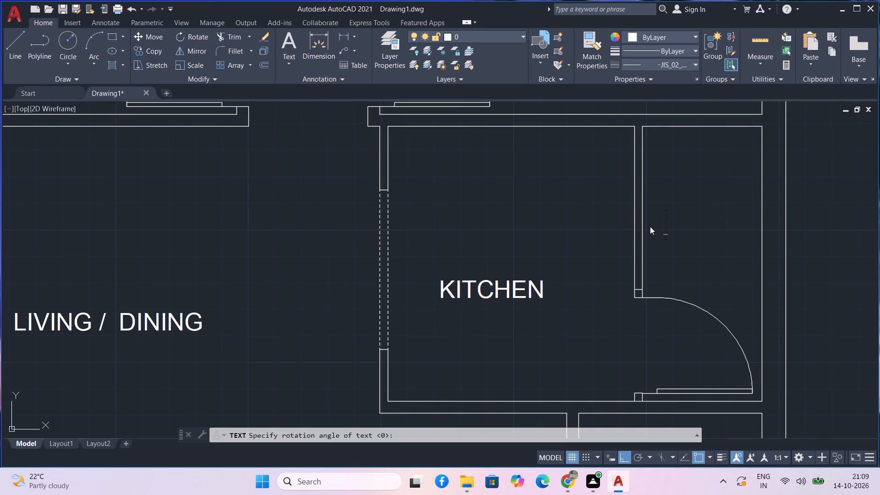
pyautogui.click(650, 226)
pyautogui.write('UTI')
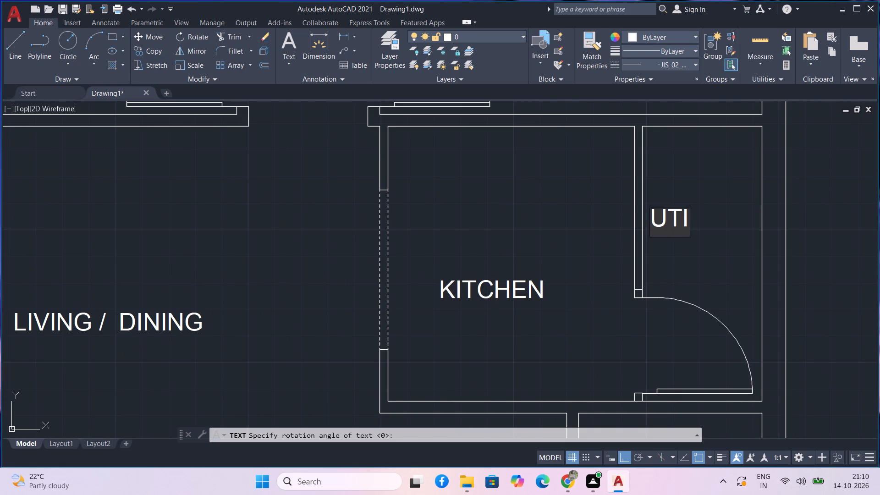
pyautogui.write('LIY')
pyautogui.press('BackSpace')
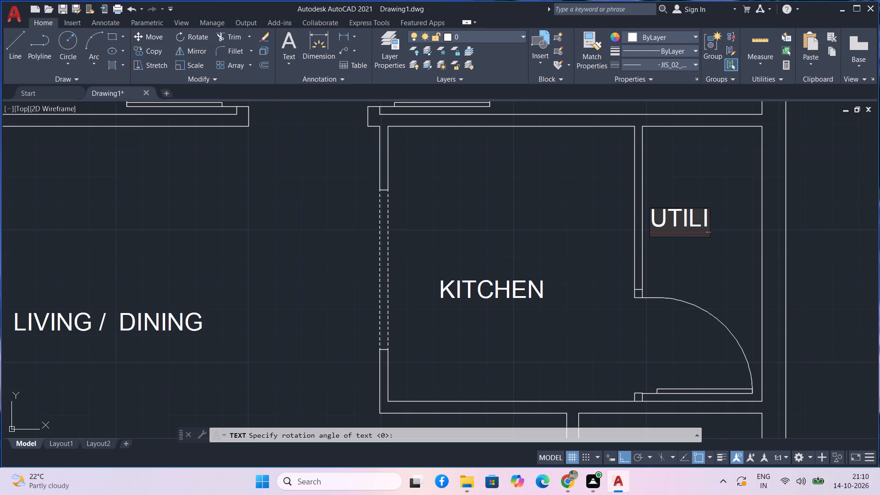
pyautogui.write('TY')
pyautogui.press('space')
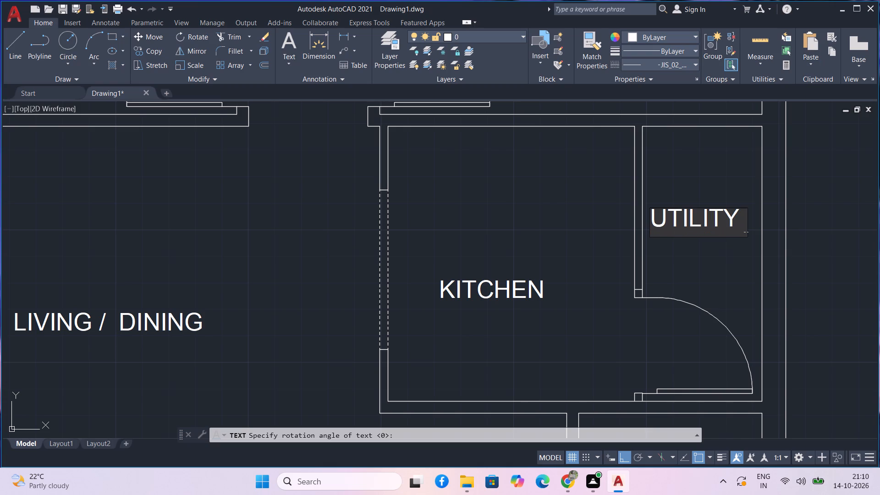
# Add the label BEDROOM 1 in the room directly below the living and dining area.
pyautogui.scroll(-3, 527, 213)
pyautogui.moveTo(504, 303); pyautogui.dragTo(504, 255, button='middle')
pyautogui.moveTo(495, 262); pyautogui.dragTo(460, 247, button='middle')
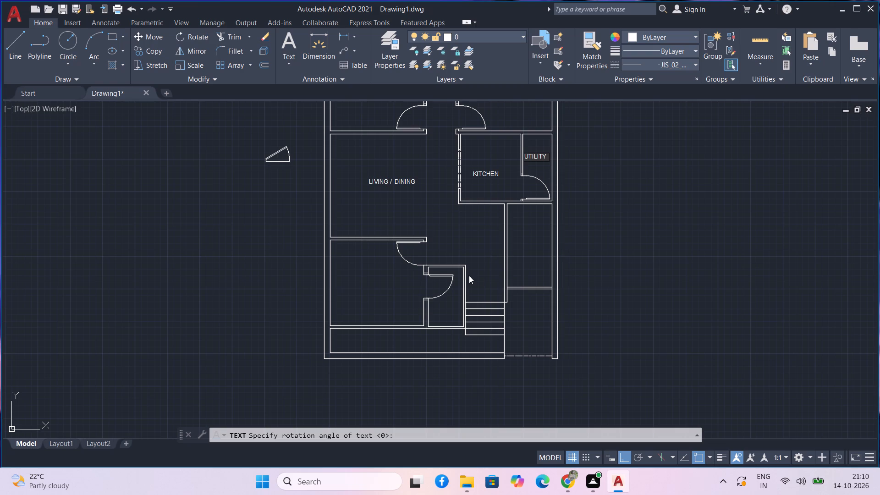
pyautogui.scroll(2, 353, 280)
pyautogui.click(321, 284)
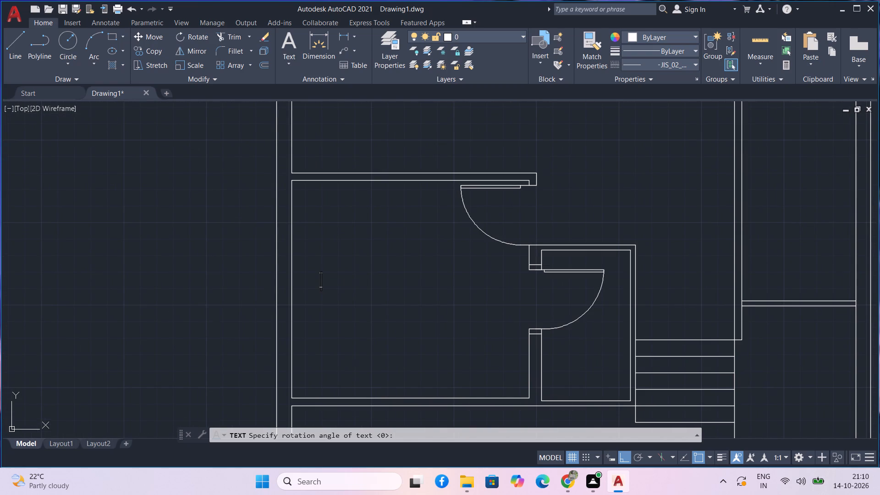
pyautogui.write('BED')
pyautogui.write('ROOM')
pyautogui.press('space')
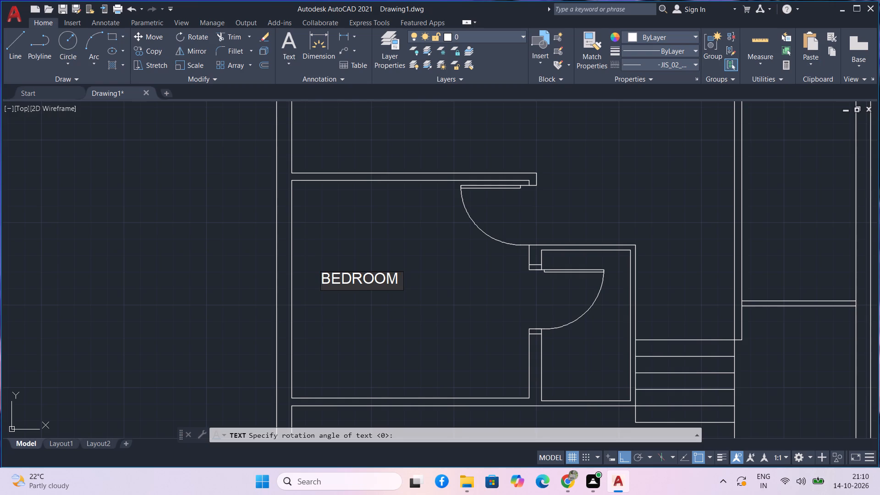
pyautogui.press('1')
# Add the label PORCH in the narrow room below the kitchen and utility.
pyautogui.scroll(-2, 319, 273)
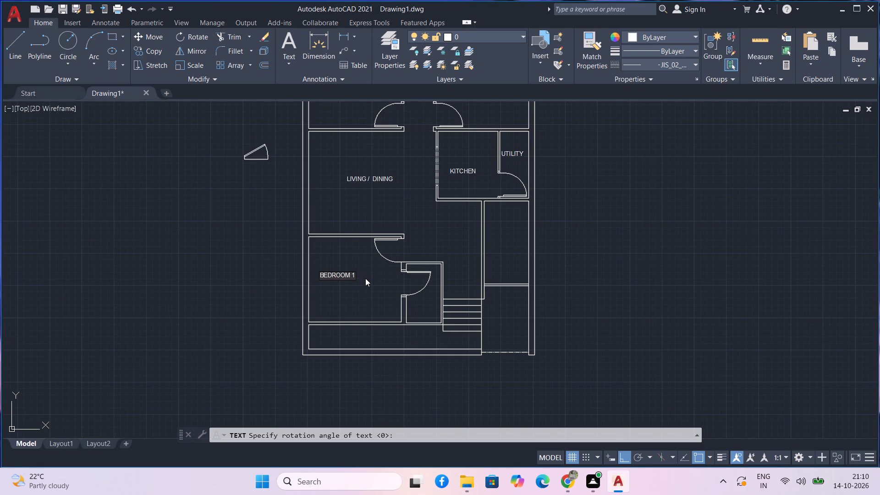
pyautogui.moveTo(499, 297); pyautogui.dragTo(449, 314, button='middle')
pyautogui.click(442, 253)
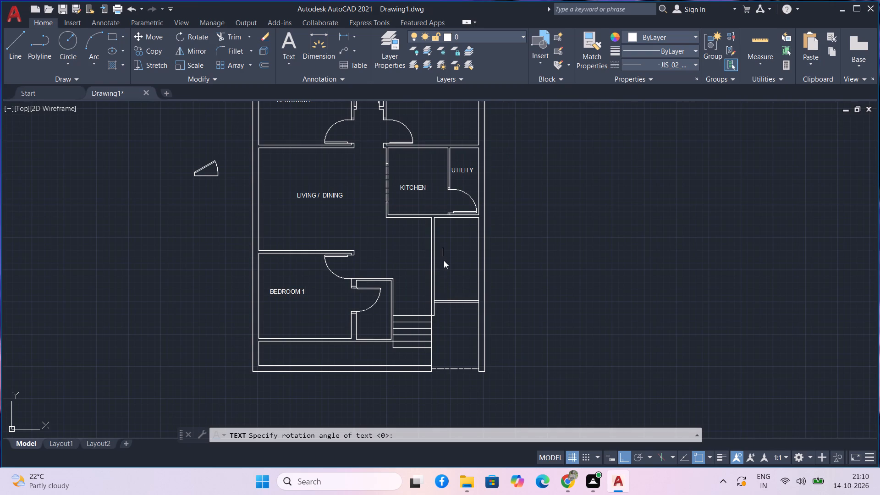
pyautogui.write('PORCH')
pyautogui.press('space')
# Add the label TOILET in the small room attached to BEDROOM 1, just below its door swing.
pyautogui.scroll(3, 374, 326)
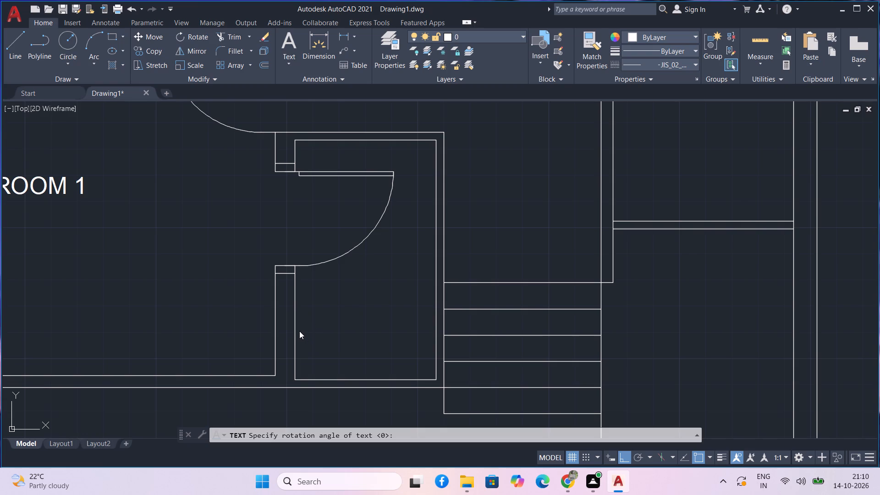
pyautogui.scroll(1, 301, 308)
pyautogui.click(296, 304)
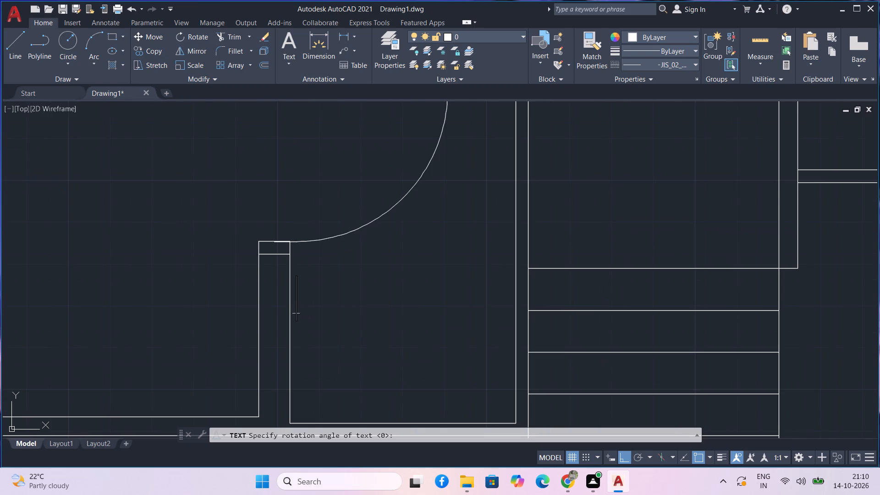
pyautogui.write('TOILET')
pyautogui.press('space')
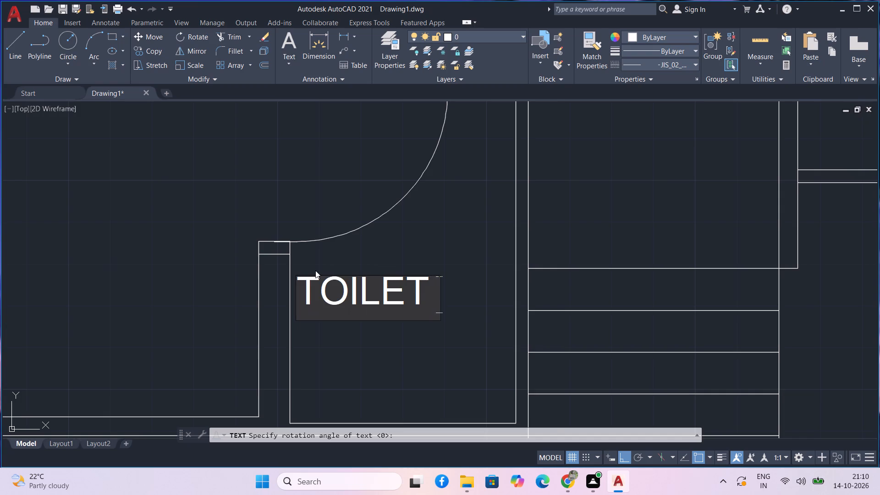
# Add the label CAR PARKING in the space below the porch, beside the entrance steps.
pyautogui.scroll(-2, 325, 272)
pyautogui.moveTo(571, 313); pyautogui.dragTo(505, 284, button='middle')
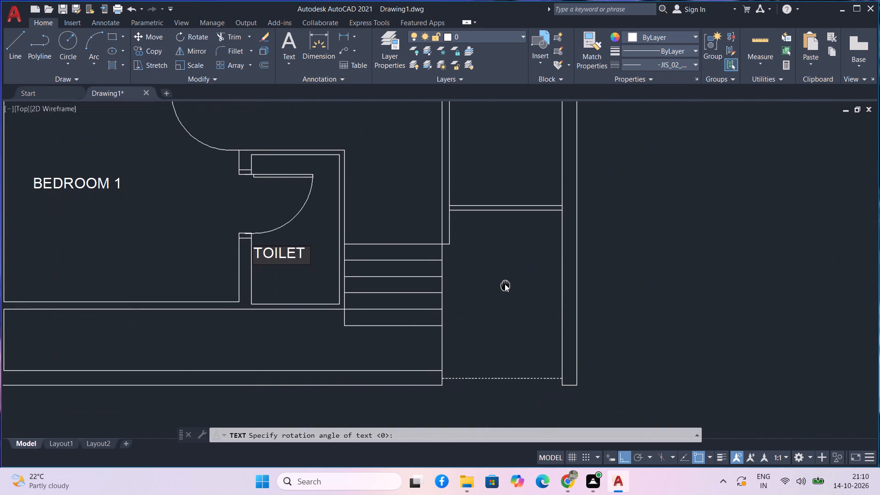
pyautogui.middleClick(505, 287)
pyautogui.scroll(1, 451, 303)
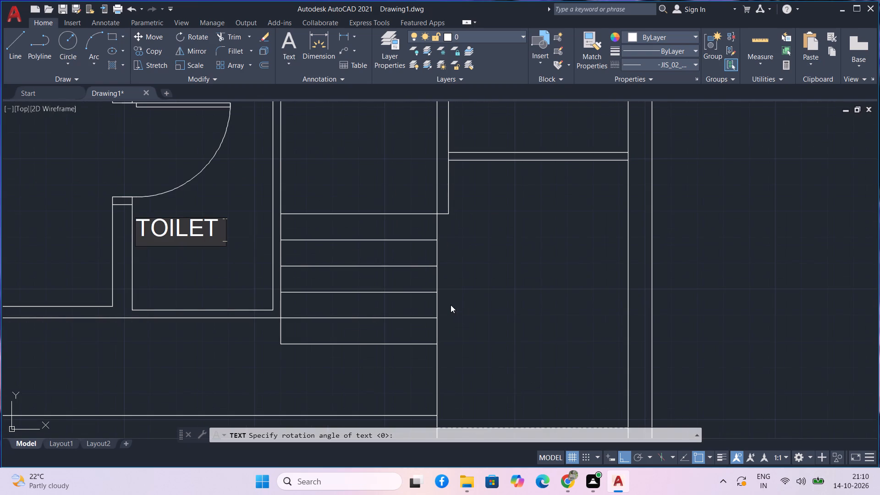
pyautogui.click(442, 323)
pyautogui.write('CAR')
pyautogui.press('space')
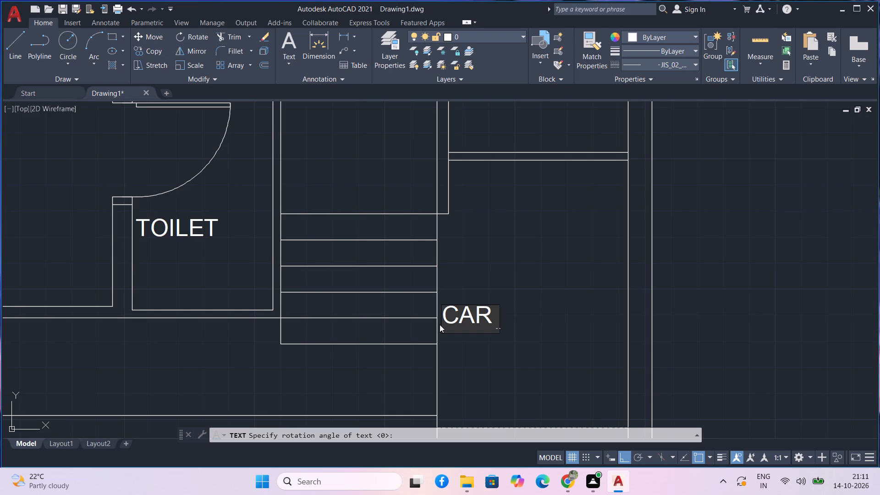
pyautogui.press('p')
pyautogui.write('ARKING')
pyautogui.press('space')
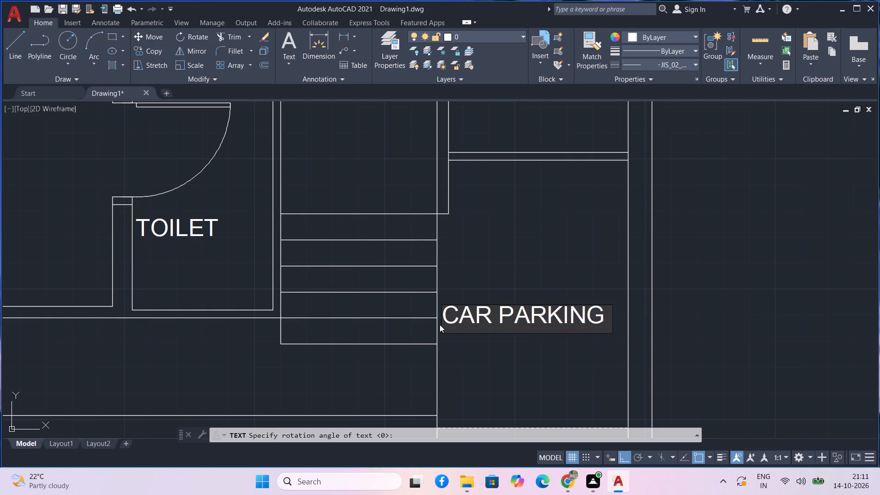
# Add the label FOYER in the passage above the entrance steps, between the toilet and the porch.
pyautogui.scroll(-2, 440, 324)
pyautogui.moveTo(460, 335); pyautogui.dragTo(461, 335, button='middle')
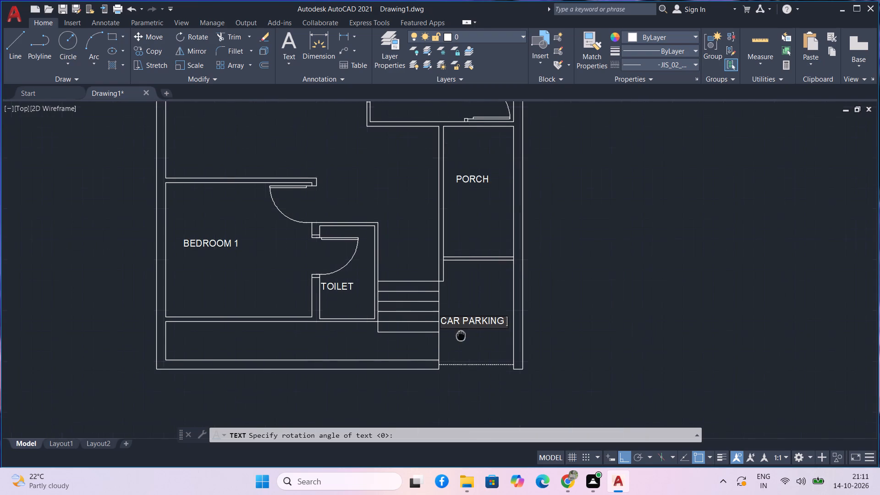
pyautogui.moveTo(461, 335); pyautogui.dragTo(481, 330, button='middle')
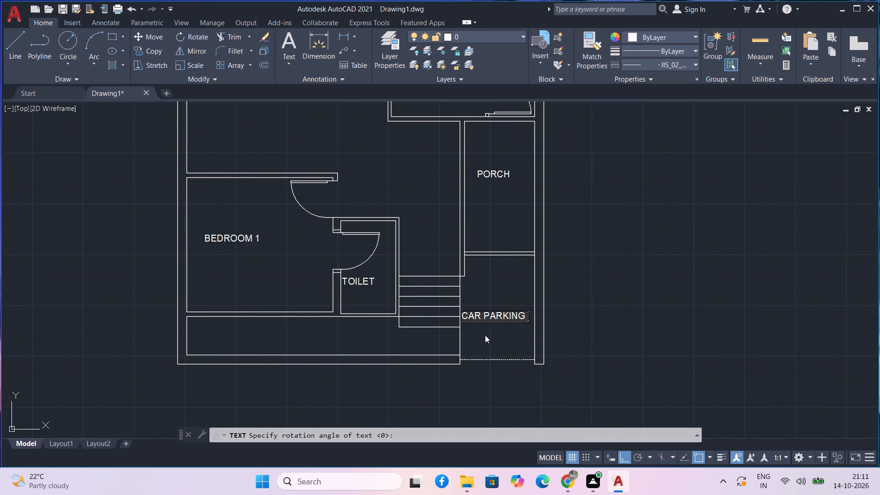
pyautogui.moveTo(486, 339); pyautogui.dragTo(486, 358, button='middle')
pyautogui.moveTo(487, 359); pyautogui.dragTo(487, 374, button='middle')
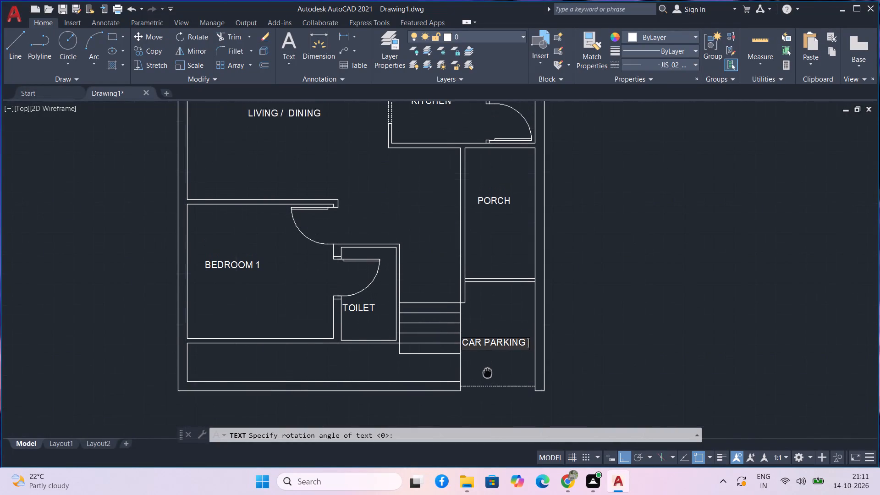
pyautogui.moveTo(487, 374); pyautogui.dragTo(487, 375, button='middle')
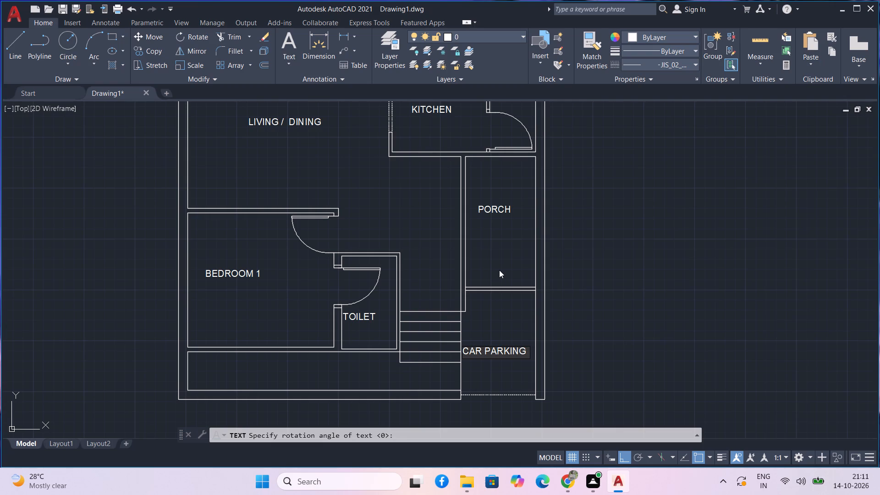
pyautogui.click(416, 274)
pyautogui.write('FOYER')
pyautogui.press('space')
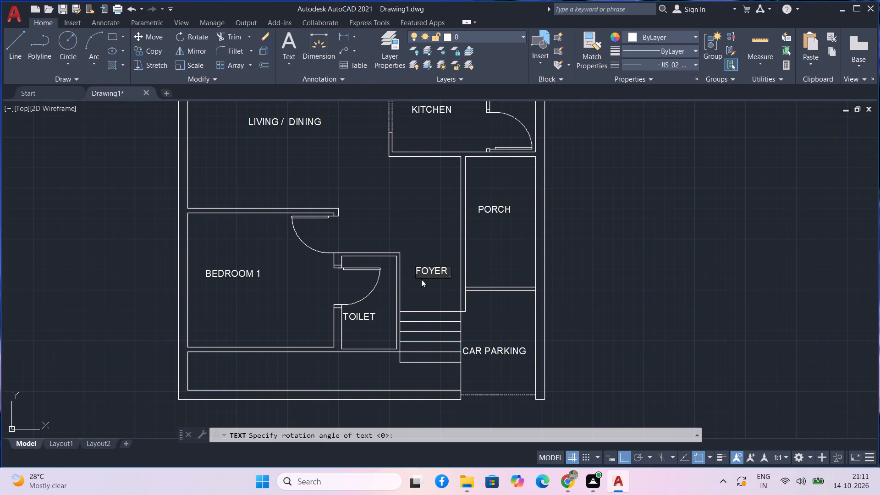
# Look over the room labels from the foyer up to the bedrooms at the top of the plan.
pyautogui.moveTo(425, 287); pyautogui.dragTo(415, 286, button='middle')
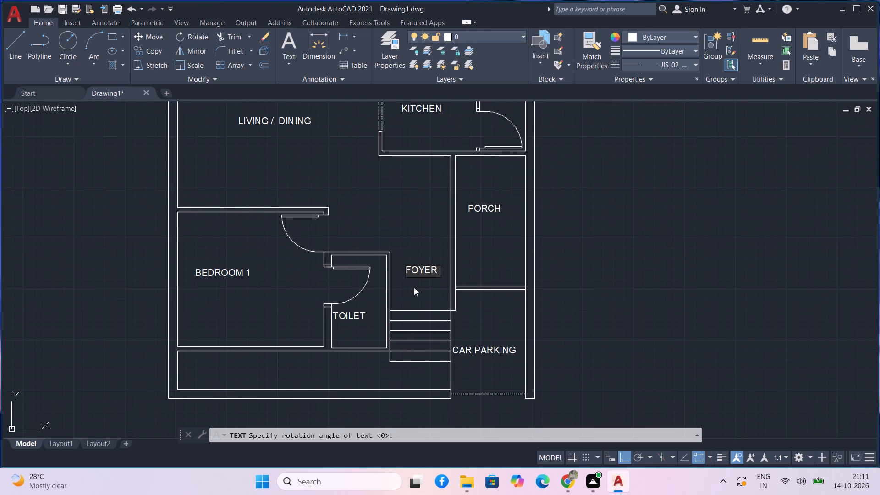
pyautogui.moveTo(414, 287); pyautogui.dragTo(412, 311, button='middle')
pyautogui.moveTo(394, 245); pyautogui.dragTo(392, 271, button='middle')
pyautogui.moveTo(389, 223); pyautogui.dragTo(385, 247, button='middle')
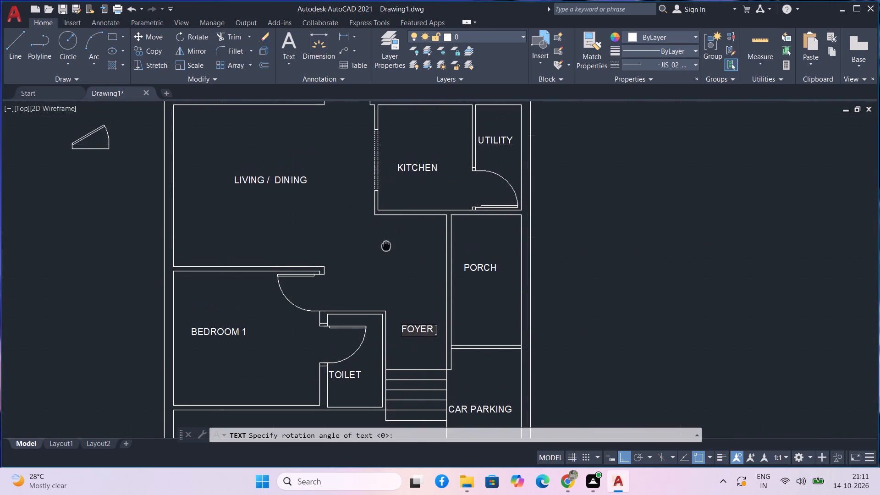
pyautogui.moveTo(385, 247); pyautogui.dragTo(384, 253, button='middle')
pyautogui.moveTo(384, 244); pyautogui.dragTo(384, 268, button='middle')
pyautogui.moveTo(382, 249); pyautogui.dragTo(382, 261, button='middle')
pyautogui.moveTo(384, 242); pyautogui.dragTo(381, 276, button='middle')
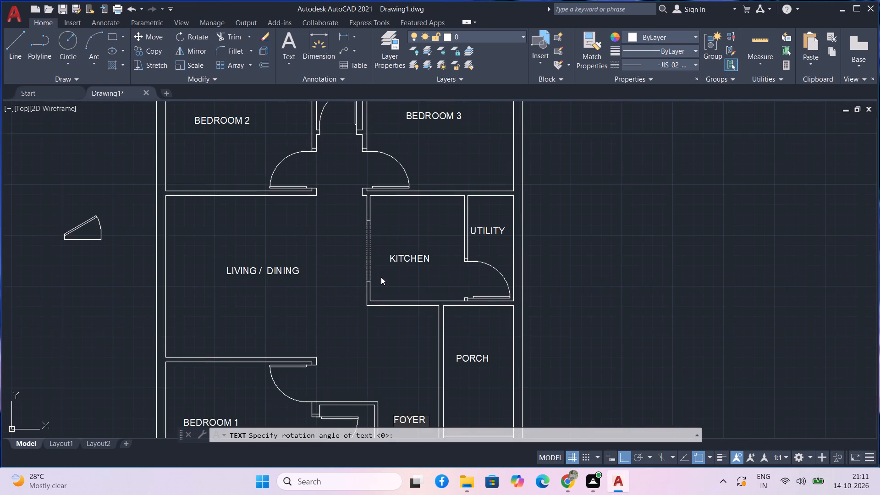
# Finish the FOYER label entry and end the Text command.
pyautogui.moveTo(381, 258); pyautogui.dragTo(381, 267, button='middle')
pyautogui.moveTo(380, 236); pyautogui.dragTo(379, 252, button='middle')
pyautogui.moveTo(379, 247); pyautogui.dragTo(379, 272, button='middle')
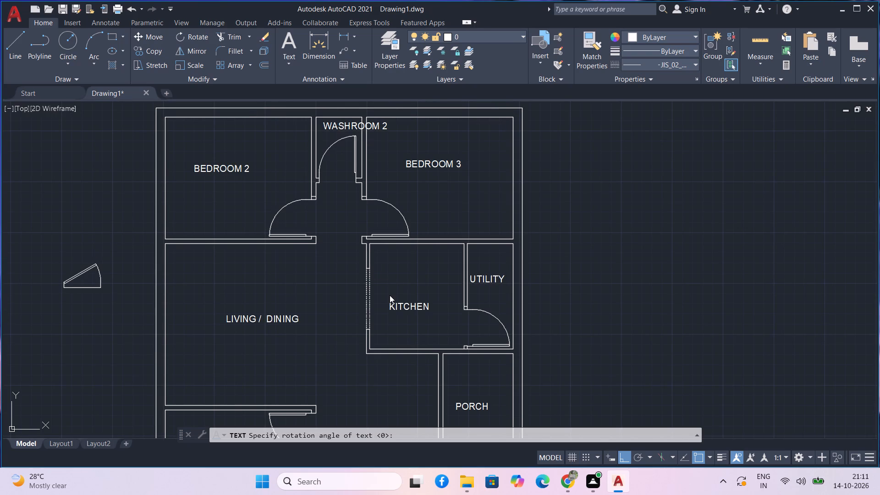
pyautogui.press('Return')
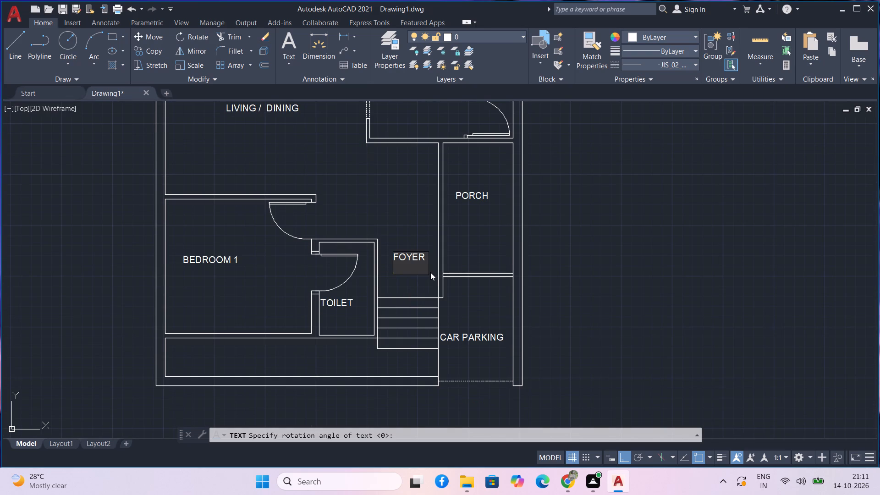
pyautogui.press('Return')
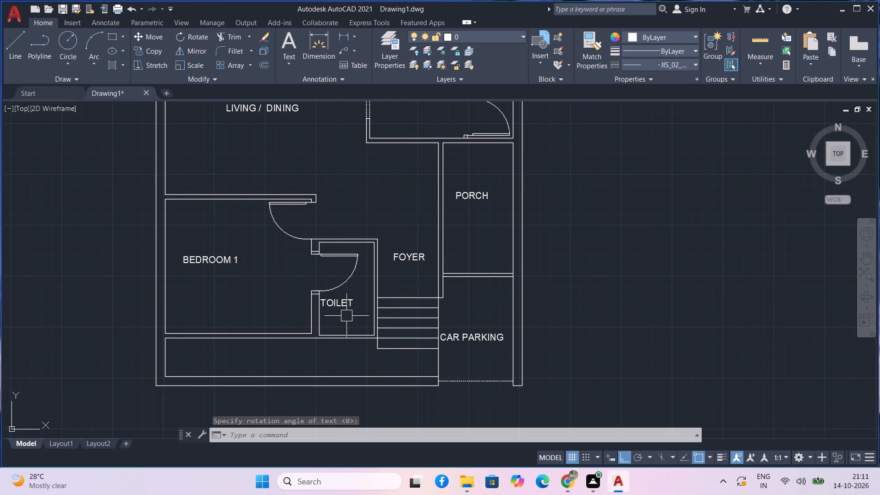
# Change the WASHROOM 2 label in the small room between BEDROOM 2 and BEDROOM 3 to TOILET 2.
pyautogui.moveTo(346, 316); pyautogui.dragTo(351, 404, button='middle')
pyautogui.moveTo(365, 218); pyautogui.dragTo(360, 286, button='middle')
pyautogui.moveTo(343, 230); pyautogui.dragTo(344, 250, button='middle')
pyautogui.moveTo(418, 156); pyautogui.dragTo(418, 156, button='middle')
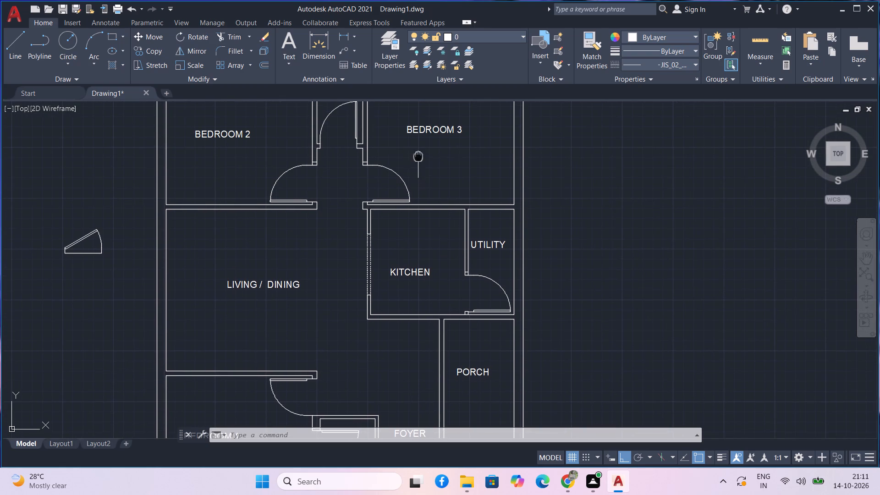
pyautogui.moveTo(418, 156); pyautogui.dragTo(436, 225, button='middle')
pyautogui.scroll(2, 375, 162)
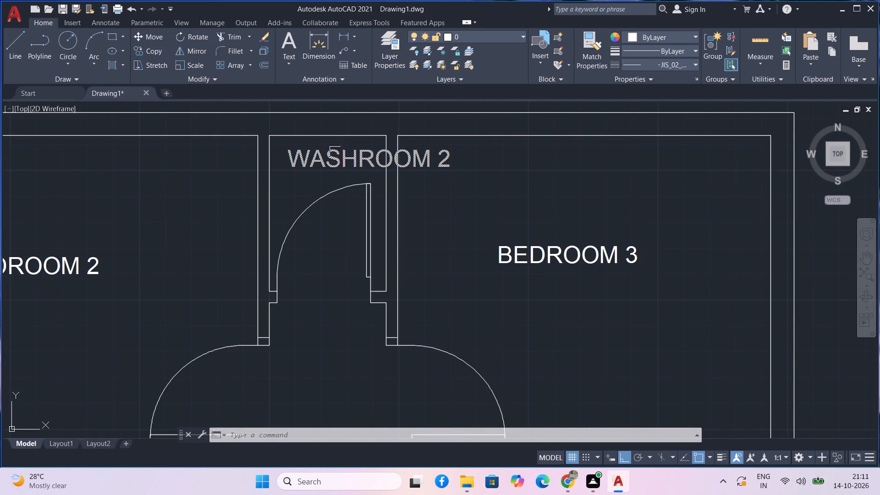
pyautogui.click(335, 154)
pyautogui.click(335, 154)
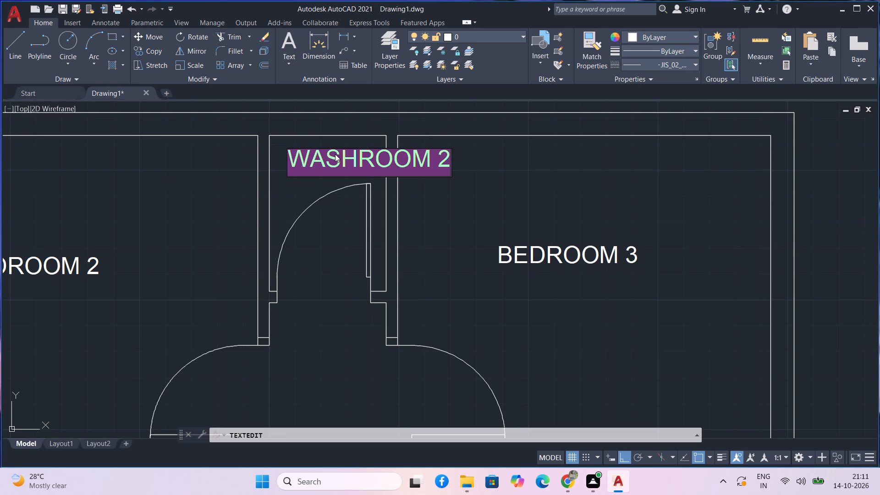
pyautogui.press('BackSpace')
pyautogui.write('TOILET')
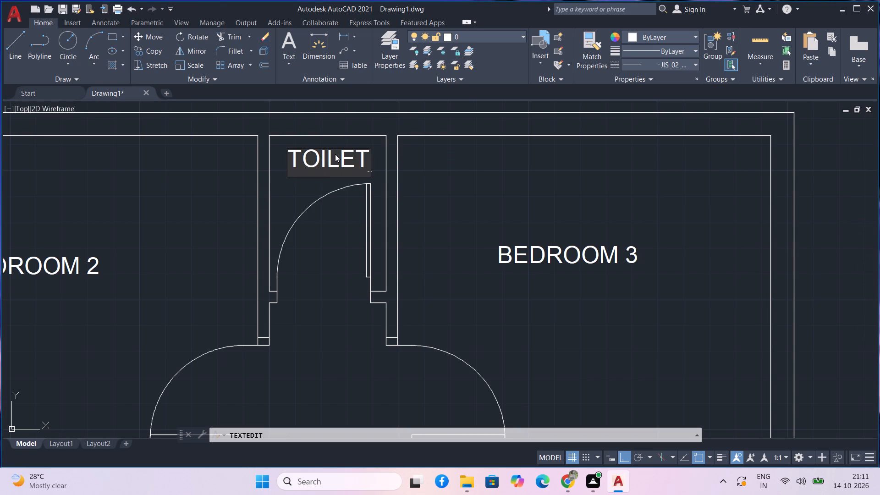
pyautogui.press('space')
pyautogui.press('2')
pyautogui.press('space')
pyautogui.press('Return')
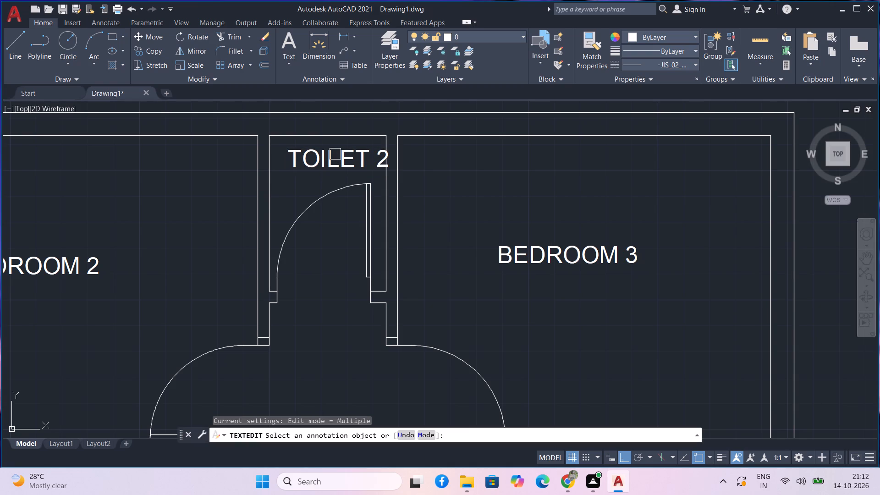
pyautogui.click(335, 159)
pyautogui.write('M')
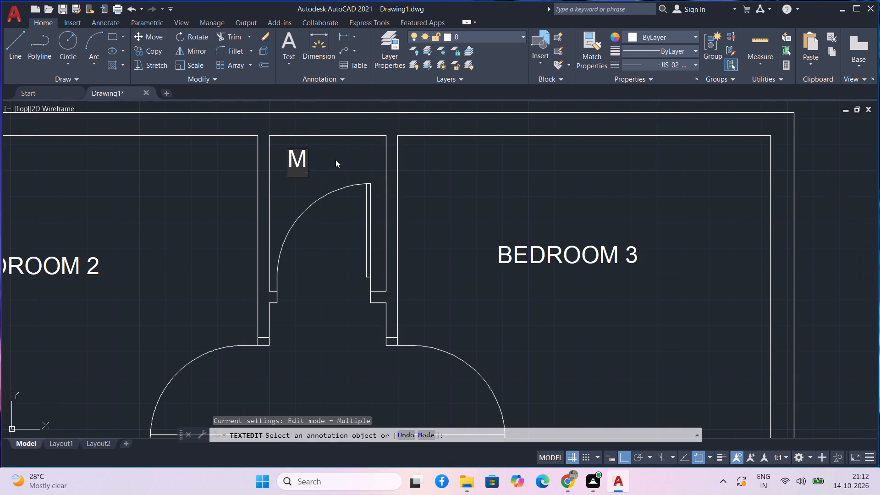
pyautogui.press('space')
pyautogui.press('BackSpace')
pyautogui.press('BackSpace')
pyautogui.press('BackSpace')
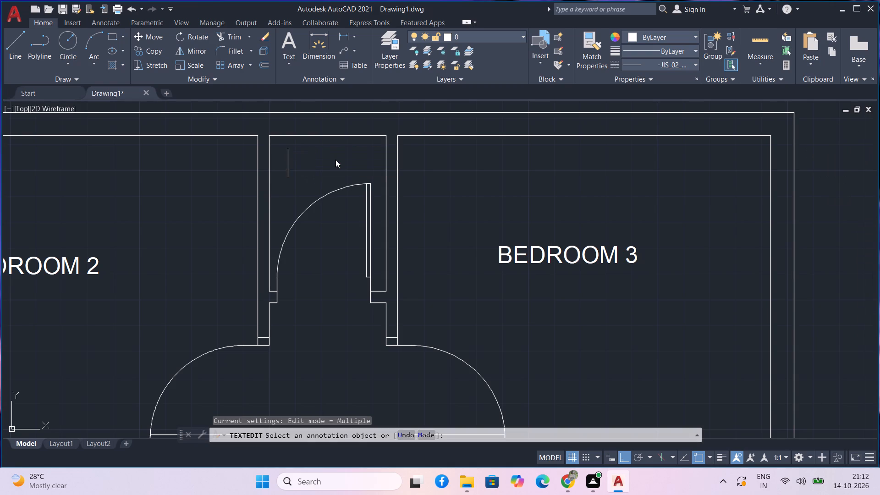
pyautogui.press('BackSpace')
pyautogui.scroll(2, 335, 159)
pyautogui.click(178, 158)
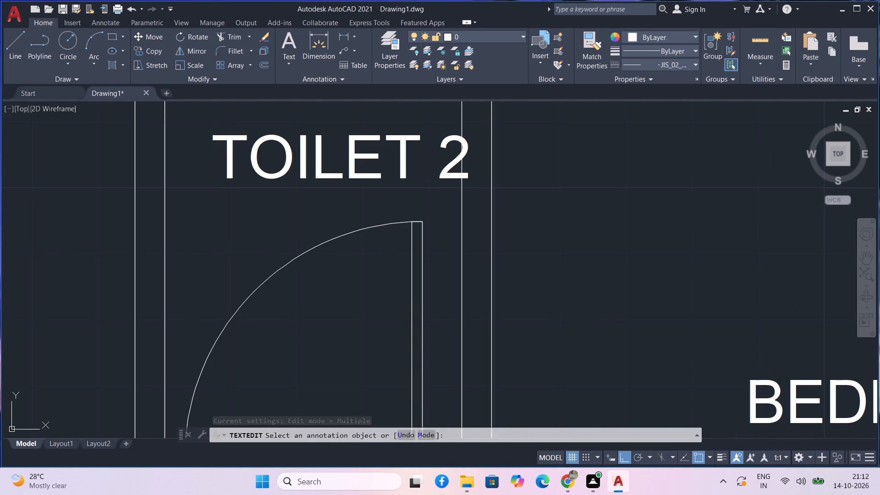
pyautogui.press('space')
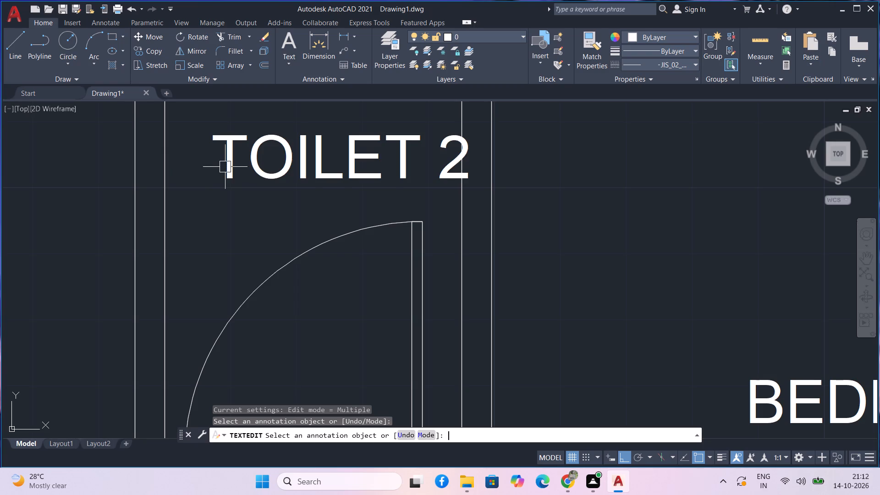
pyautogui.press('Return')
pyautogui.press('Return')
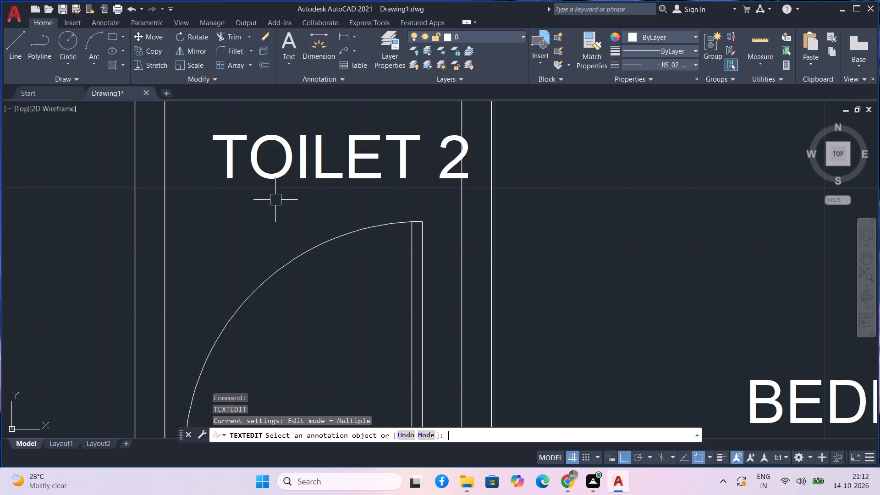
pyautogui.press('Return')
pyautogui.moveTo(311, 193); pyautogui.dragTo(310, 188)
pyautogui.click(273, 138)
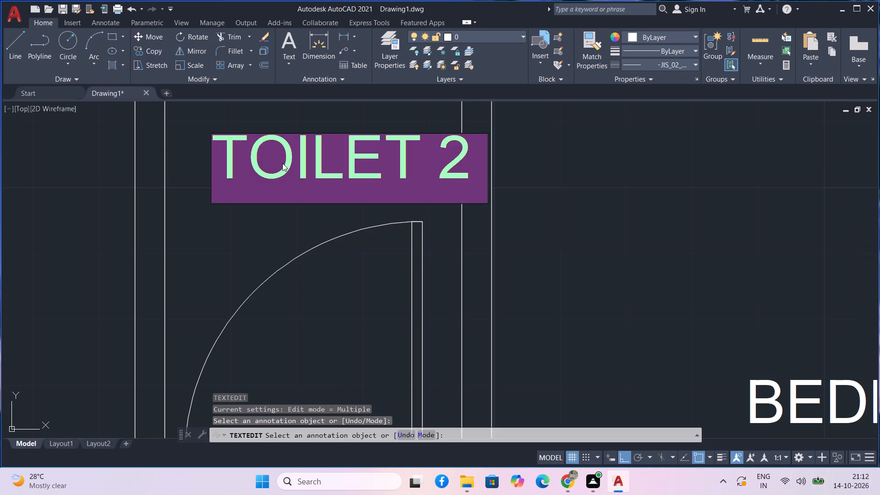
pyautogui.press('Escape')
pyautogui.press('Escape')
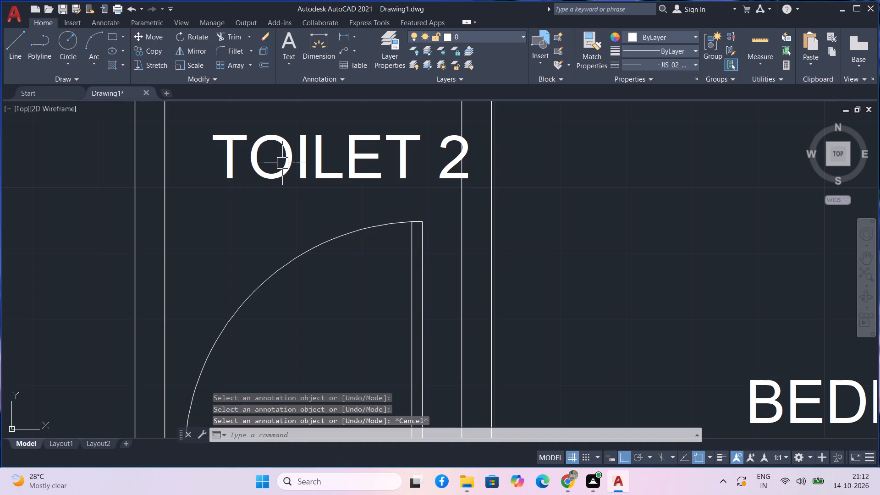
# Move the TOILET 2 label horizontally toward the BEDROOM 2 wall so it fits between the toilet's walls.
pyautogui.click(318, 179)
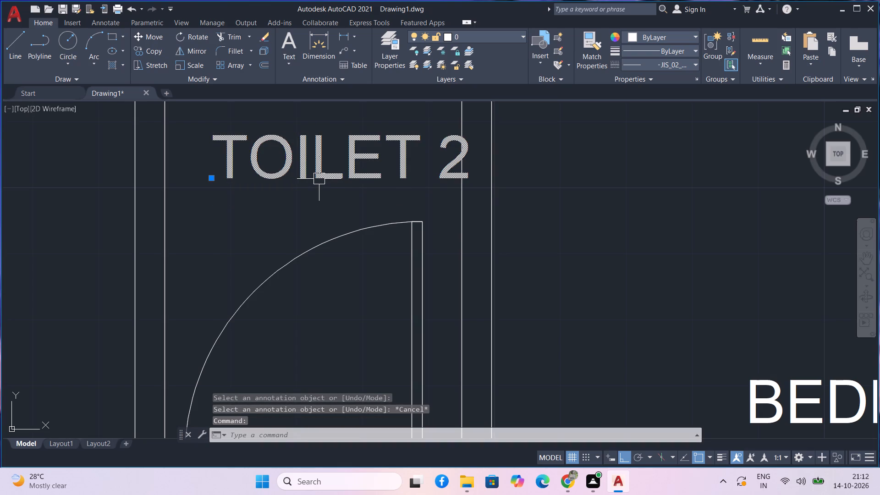
pyautogui.write('M')
pyautogui.press('space')
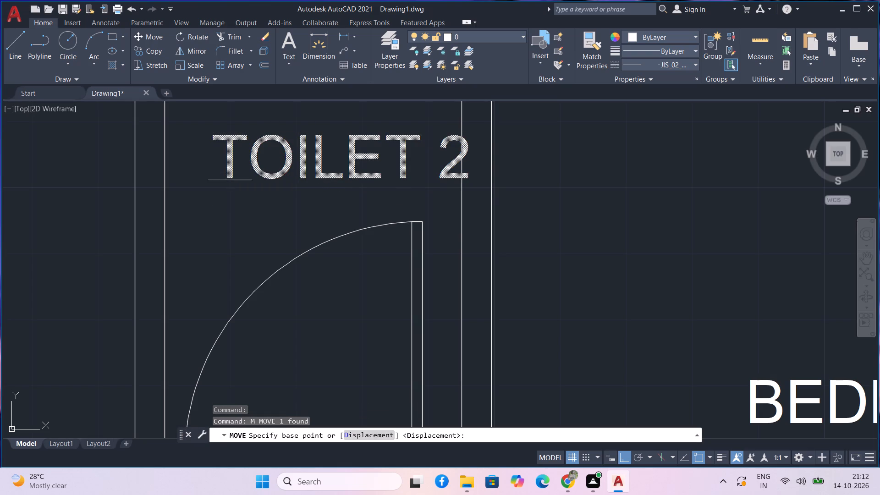
pyautogui.click(230, 180)
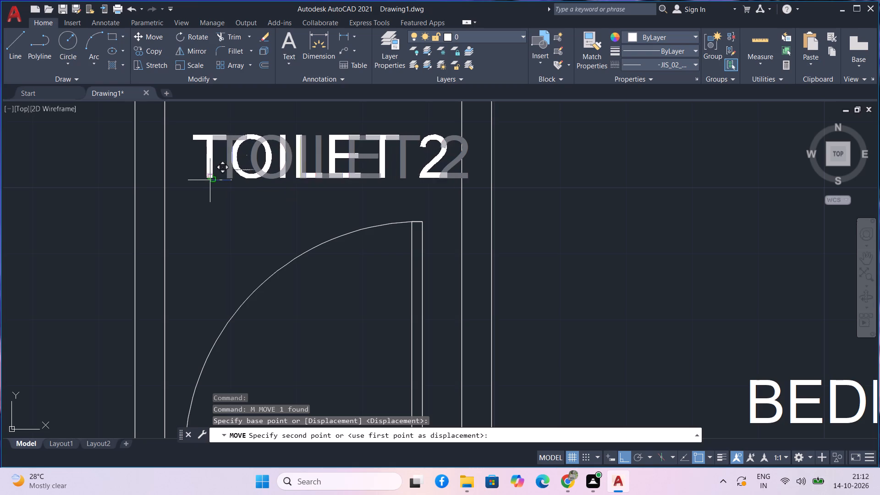
pyautogui.click(194, 180)
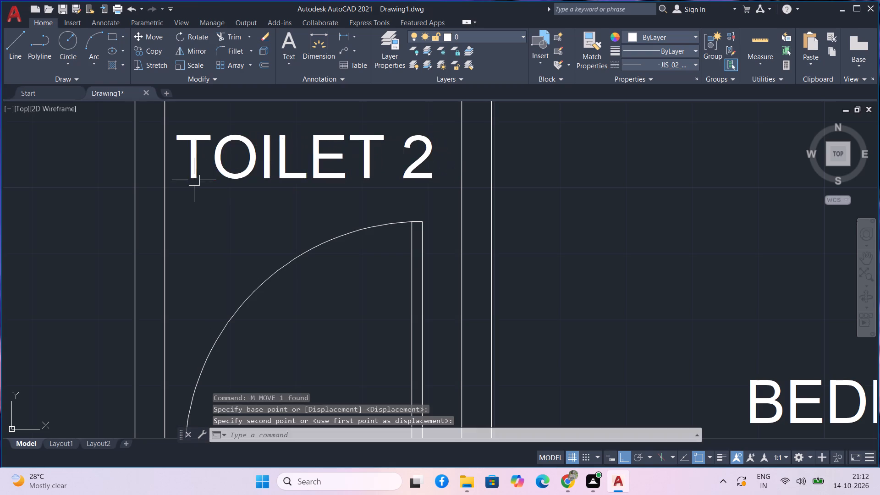
# Change the TOILET label in the small room attached to BEDROOM 1 to TOILET 1.
pyautogui.scroll(-2, 217, 188)
pyautogui.moveTo(261, 301); pyautogui.dragTo(257, 208, button='middle')
pyautogui.scroll(-1, 244, 213)
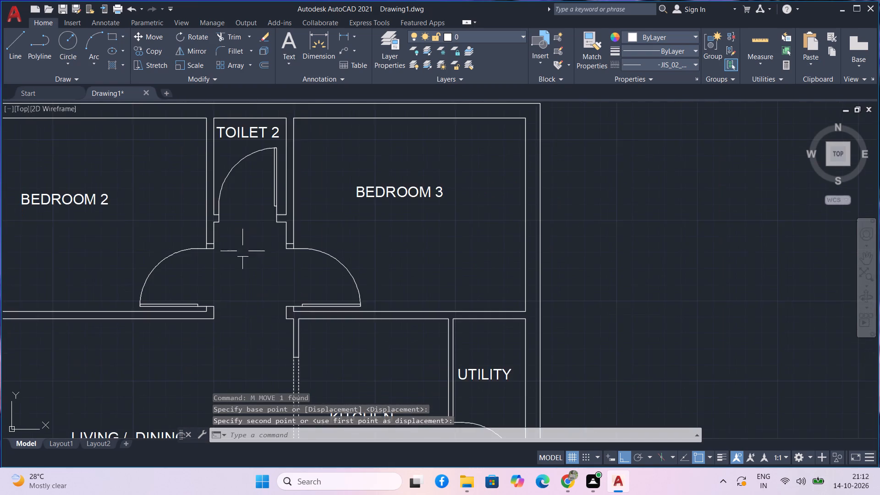
pyautogui.scroll(-1, 242, 269)
pyautogui.moveTo(242, 270); pyautogui.dragTo(266, 227, button='middle')
pyautogui.moveTo(238, 273); pyautogui.dragTo(246, 217, button='middle')
pyautogui.moveTo(236, 297); pyautogui.dragTo(224, 231, button='middle')
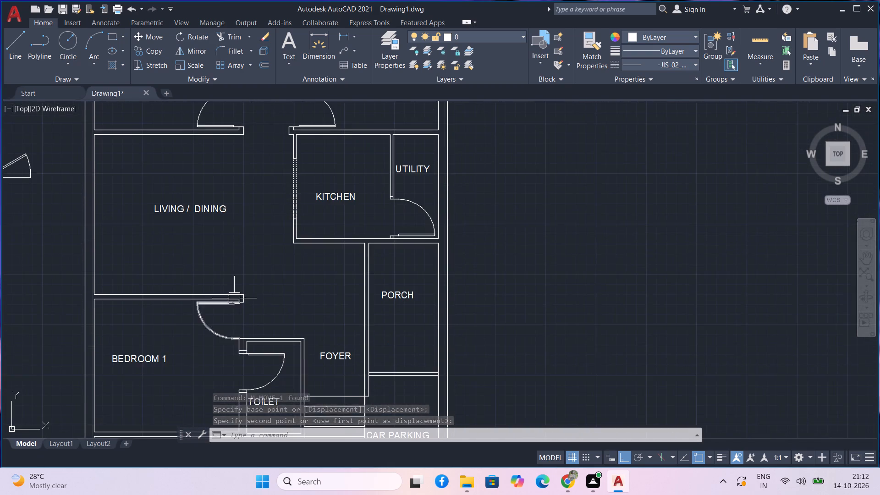
pyautogui.moveTo(234, 298); pyautogui.dragTo(228, 250, button='middle')
pyautogui.moveTo(319, 326); pyautogui.dragTo(317, 295, button='middle')
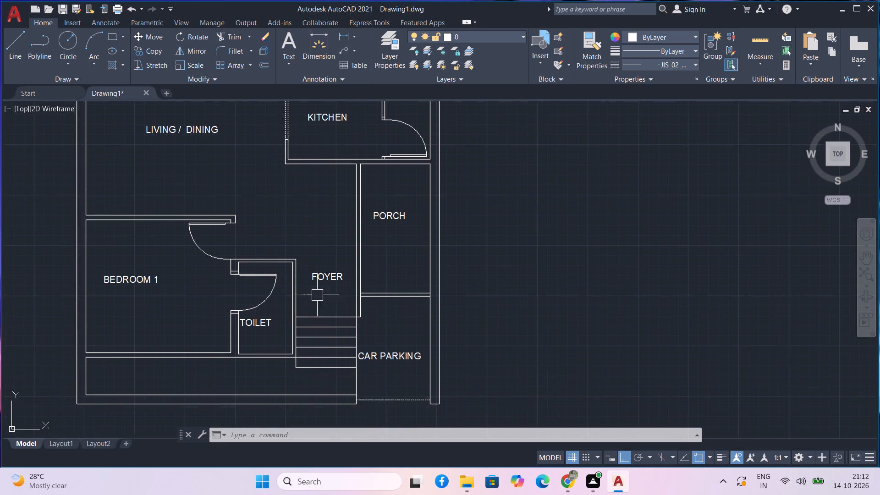
pyautogui.scroll(2, 271, 325)
pyautogui.click(258, 324)
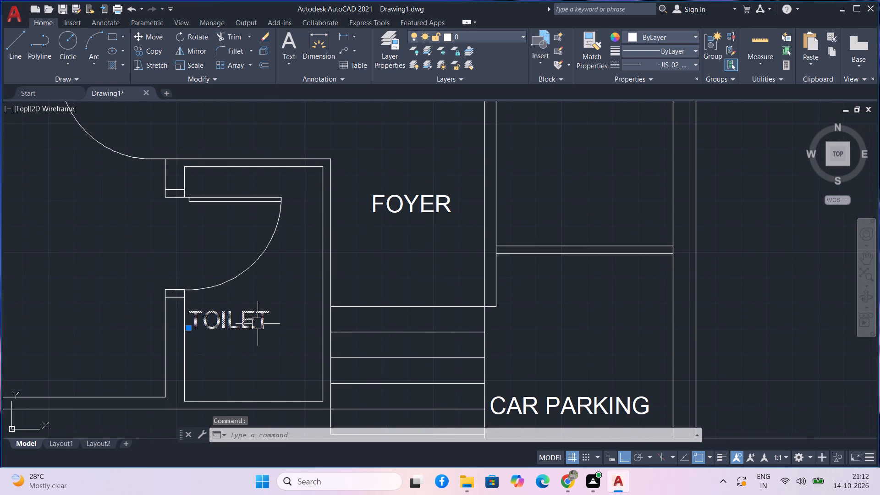
pyautogui.click(258, 324)
pyautogui.doubleClick(258, 324)
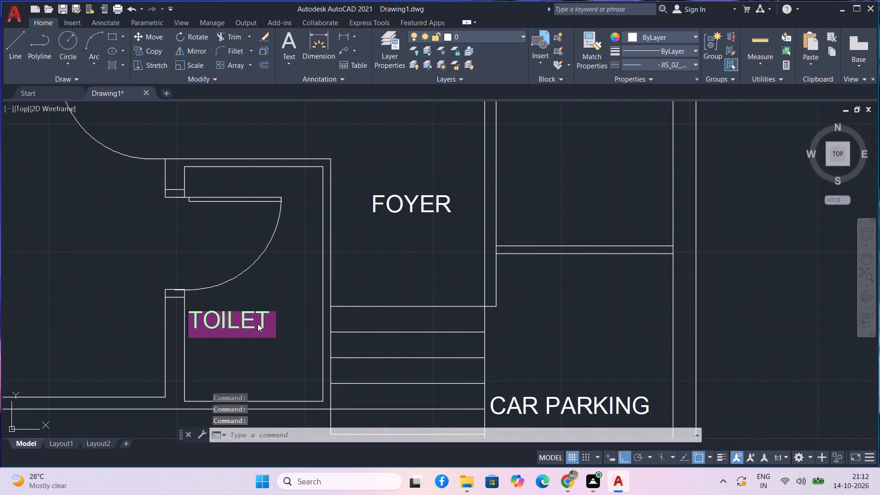
pyautogui.click(269, 321)
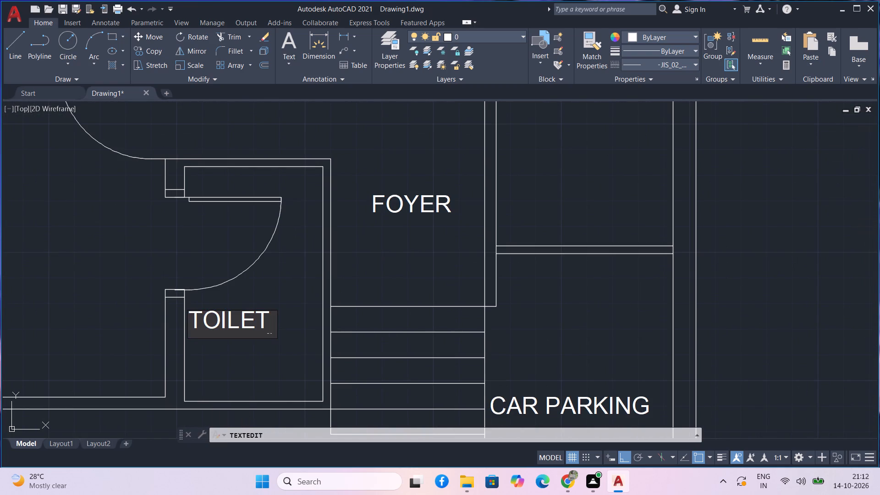
pyautogui.press('space')
pyautogui.press('1')
pyautogui.press('space')
pyautogui.press('Return')
pyautogui.press('Return')
# Look over the room labels across the floor plan, from the entrance area up to the bedrooms.
pyautogui.scroll(-2, 147, 349)
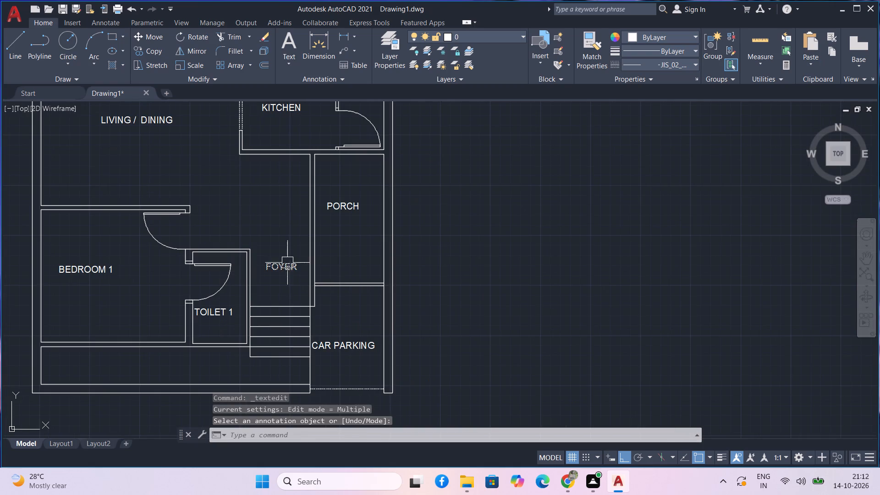
pyautogui.moveTo(287, 263); pyautogui.dragTo(429, 247, button='middle')
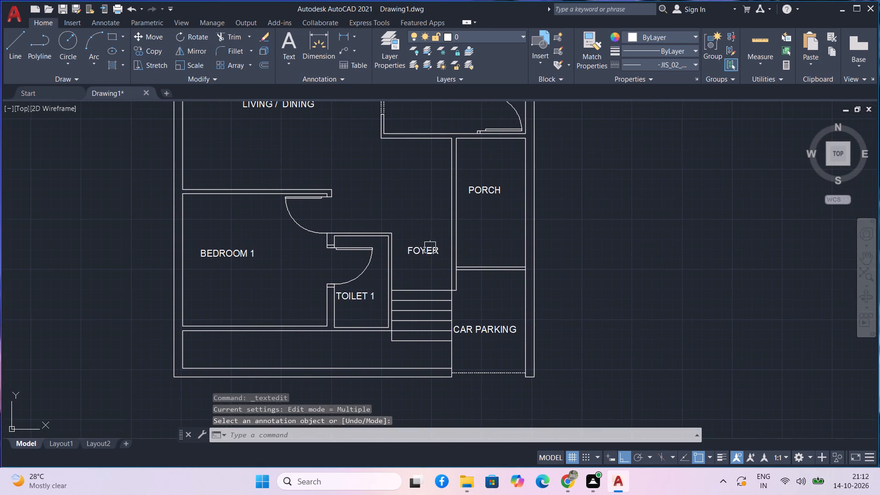
pyautogui.moveTo(429, 214); pyautogui.dragTo(428, 232, button='middle')
pyautogui.moveTo(408, 210); pyautogui.dragTo(408, 234, button='middle')
pyautogui.scroll(-1, 408, 234)
pyautogui.middleClick(405, 225)
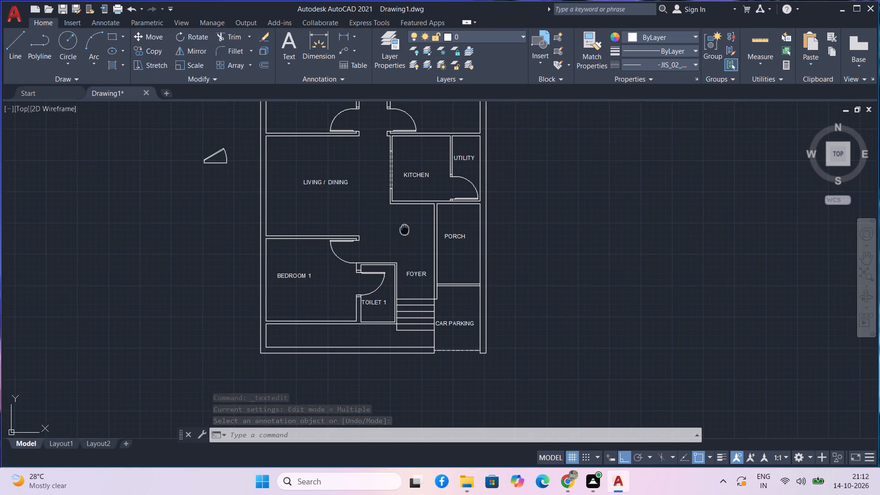
pyautogui.moveTo(401, 236); pyautogui.dragTo(401, 258, button='middle')
pyautogui.moveTo(398, 263); pyautogui.dragTo(397, 282, button='middle')
pyautogui.middleClick(397, 282)
pyautogui.moveTo(395, 284); pyautogui.dragTo(396, 290, button='middle')
pyautogui.moveTo(399, 281); pyautogui.dragTo(373, 276, button='middle')
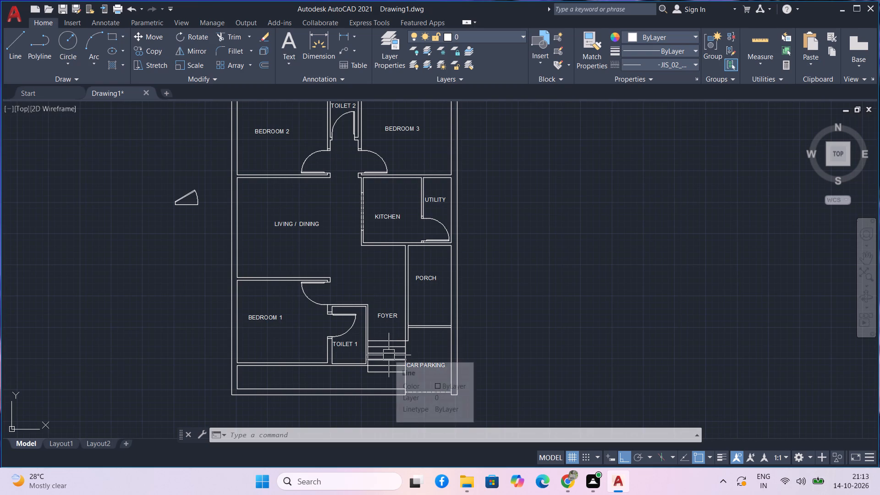
# Add a single-line text label MAIN GATE just below the dashed opening line of the car parking.
pyautogui.scroll(1, 436, 400)
pyautogui.moveTo(436, 400); pyautogui.dragTo(418, 345, button='middle')
pyautogui.write('TEXT')
pyautogui.press('space')
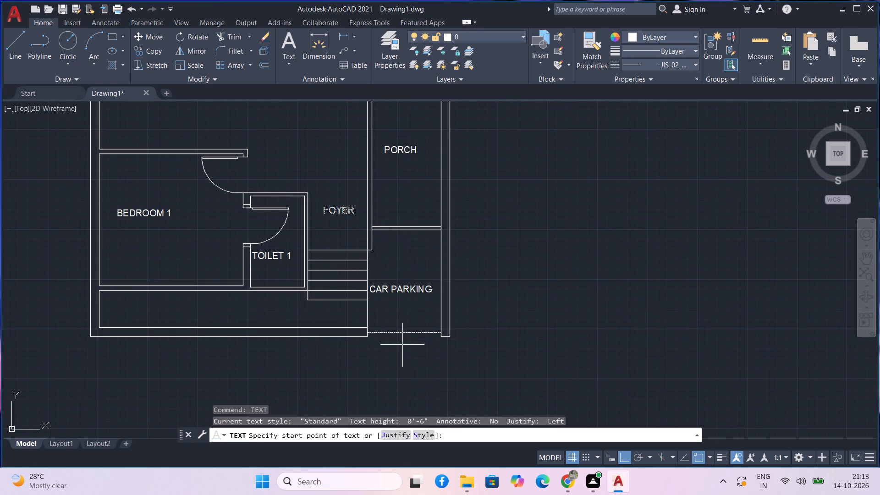
pyautogui.scroll(3, 399, 345)
pyautogui.click(290, 326)
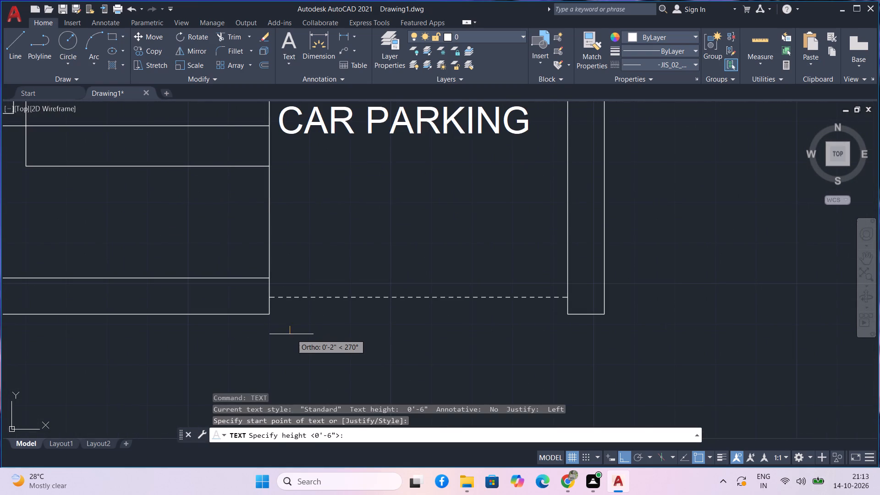
pyautogui.doubleClick(304, 335)
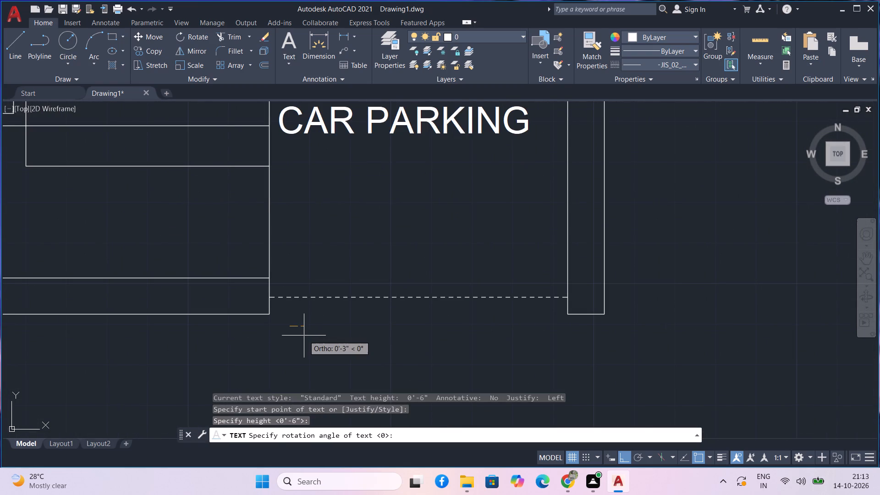
pyautogui.click(304, 335)
pyautogui.write('MAIN')
pyautogui.press('space')
pyautogui.write('GATEN')
pyautogui.press('BackSpace')
pyautogui.press('Return')
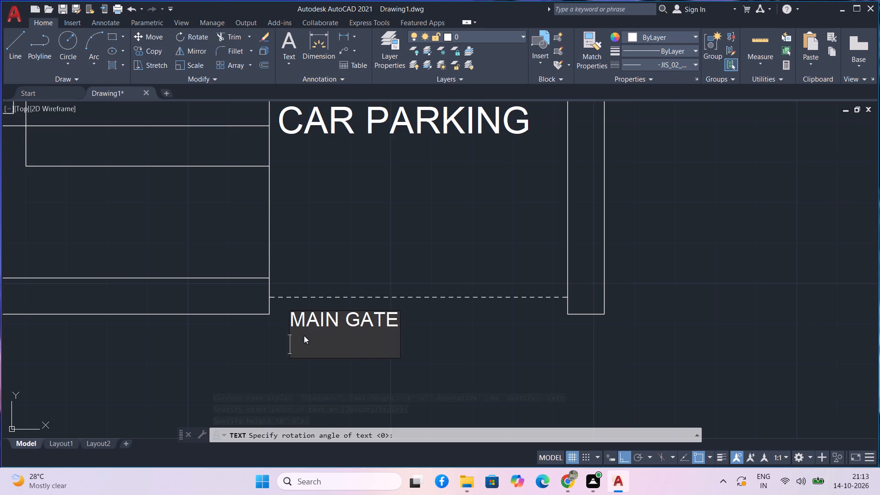
pyautogui.press('Return')
# Move the MAIN GATE label horizontally so it sits roughly centred below the dashed car parking opening.
pyautogui.moveTo(338, 374); pyautogui.dragTo(434, 375, button='middle')
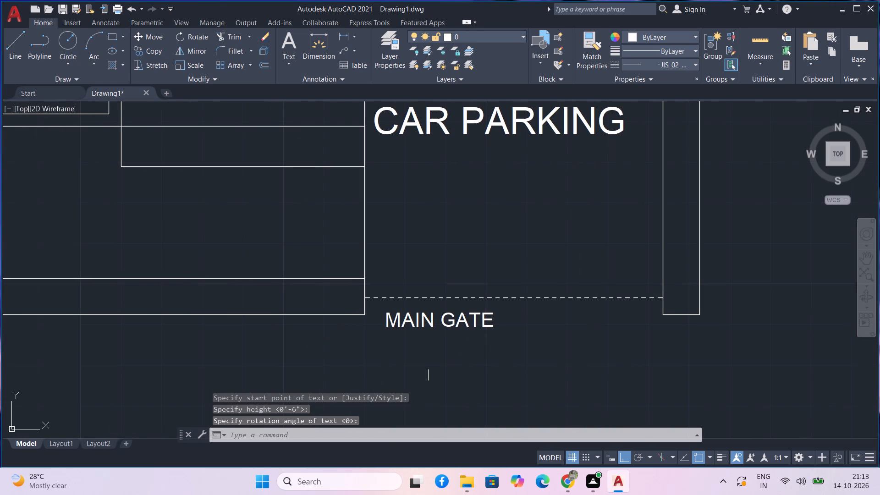
pyautogui.moveTo(524, 348); pyautogui.dragTo(509, 327)
pyautogui.click(478, 307)
pyautogui.write('M')
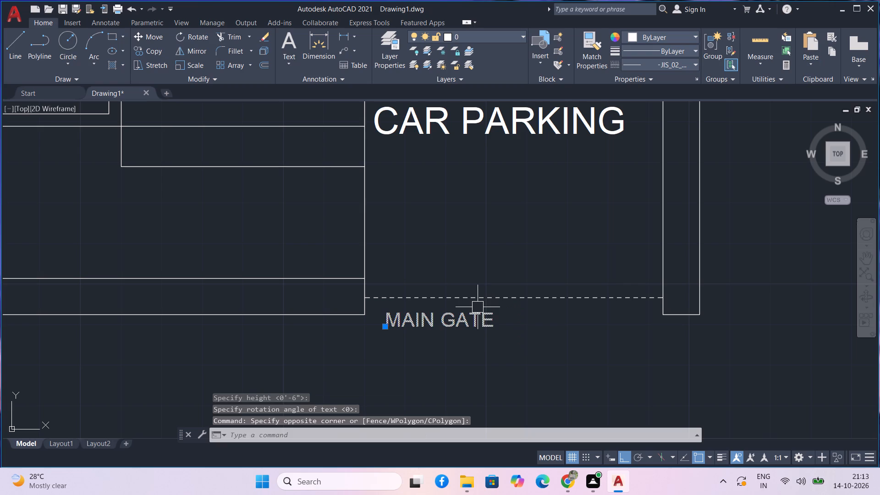
pyautogui.press('space')
pyautogui.moveTo(462, 322); pyautogui.dragTo(475, 322)
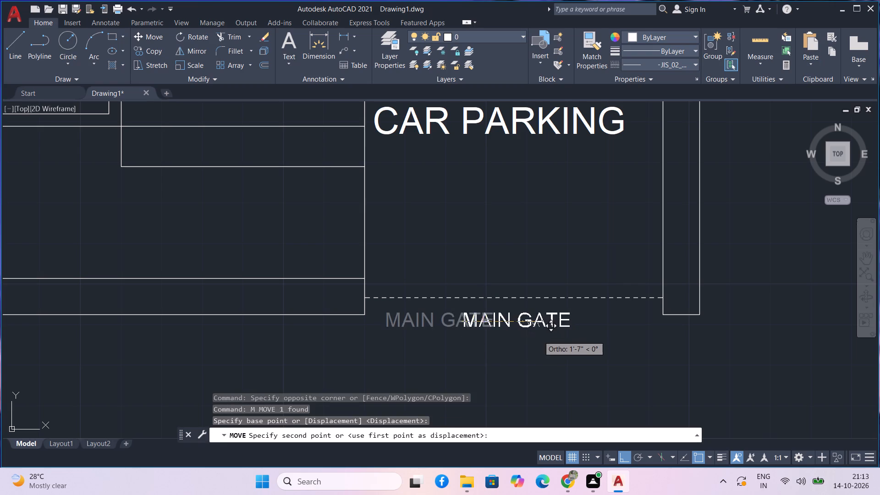
pyautogui.click(539, 343)
# Offset the foyer-side line of the wall beside TOILET 1 by 3 inches into the foyer.
pyautogui.scroll(-2, 539, 343)
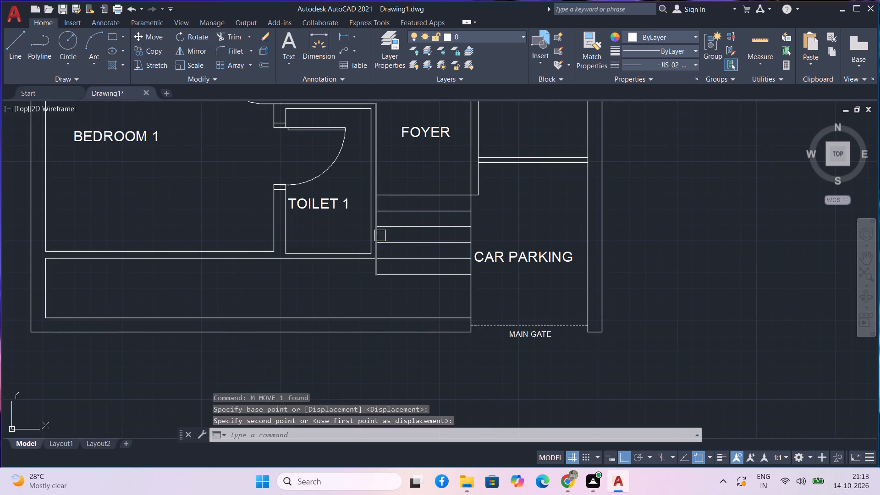
pyautogui.moveTo(424, 166); pyautogui.dragTo(424, 185, button='middle')
pyautogui.scroll(2, 391, 189)
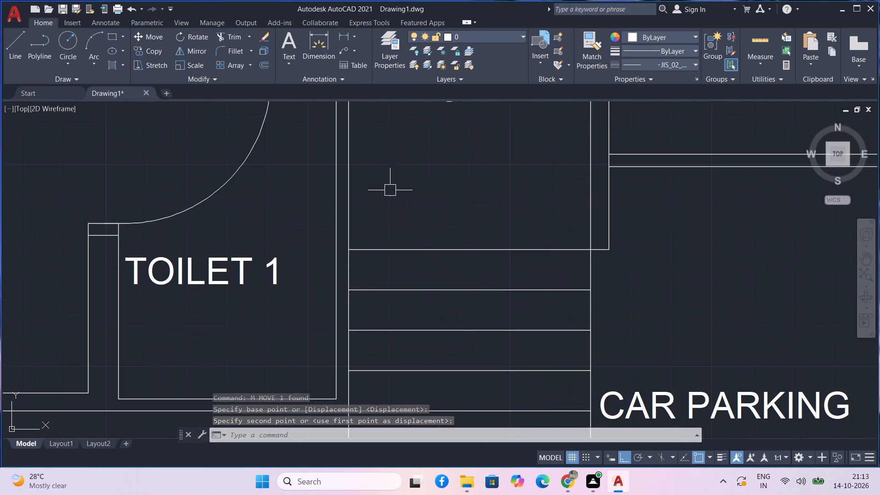
pyautogui.middleClick(388, 211)
pyautogui.moveTo(386, 216); pyautogui.dragTo(386, 223, button='middle')
pyautogui.moveTo(386, 223); pyautogui.dragTo(386, 229, button='middle')
pyautogui.moveTo(386, 229); pyautogui.dragTo(386, 235, button='middle')
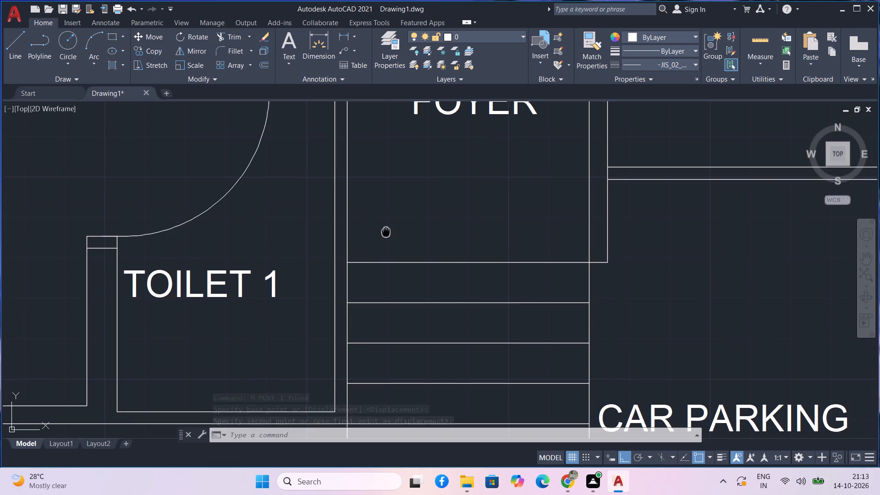
pyautogui.moveTo(386, 235); pyautogui.dragTo(386, 237, button='middle')
pyautogui.write('0')
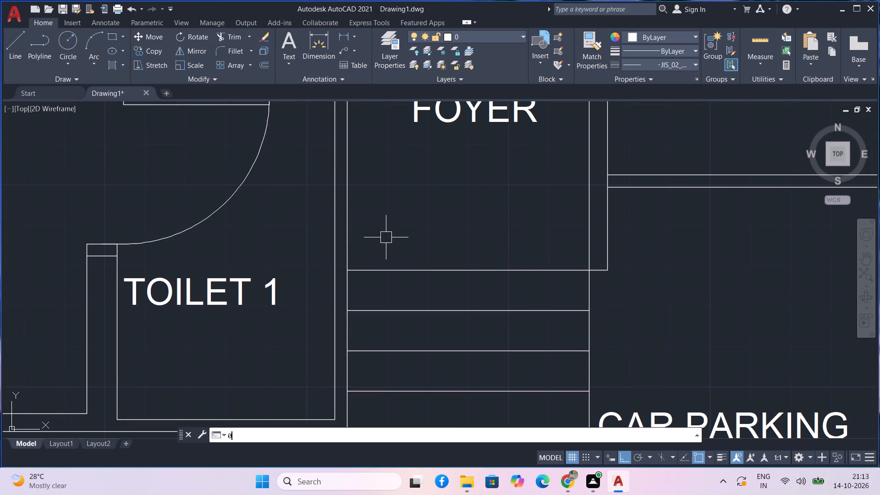
pyautogui.press('space')
pyautogui.press('Escape')
pyautogui.write('O')
pyautogui.press('space')
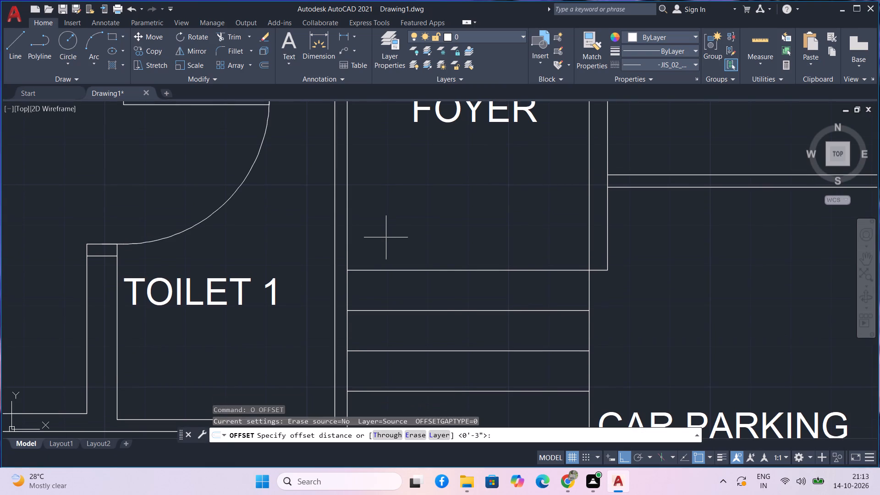
pyautogui.press('3')
pyautogui.press('Return')
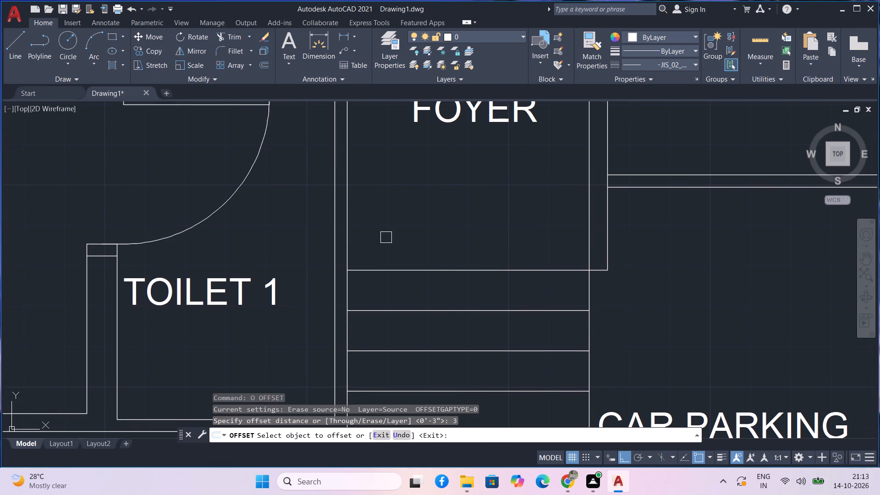
pyautogui.click(351, 253)
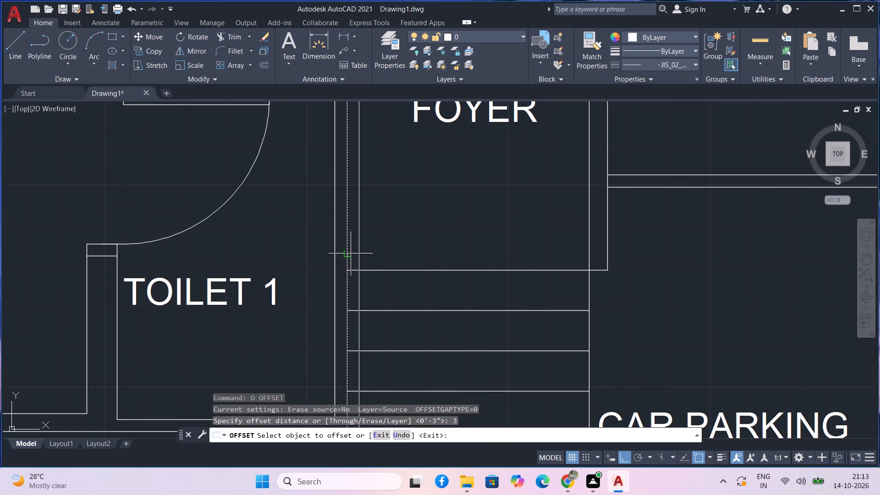
pyautogui.click(386, 250)
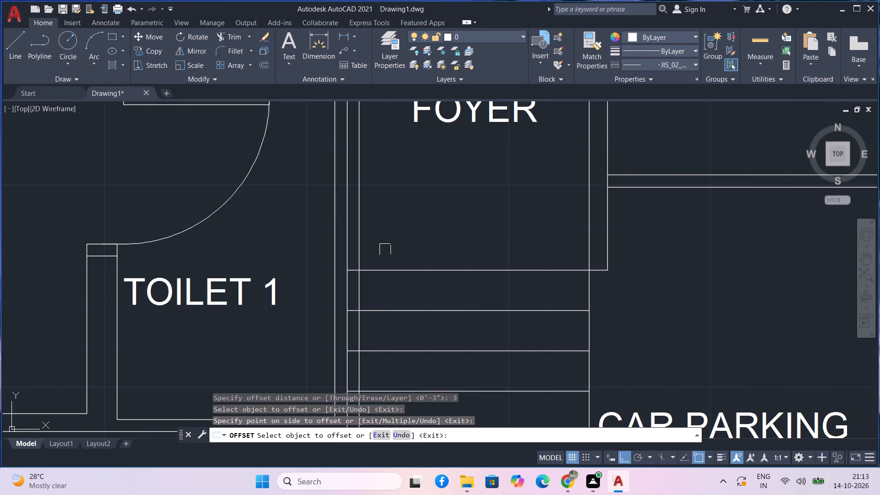
pyautogui.press('Escape')
# Offset the new line by 3' further across the foyer to mark the entrance door width.
pyautogui.write('O')
pyautogui.press('space')
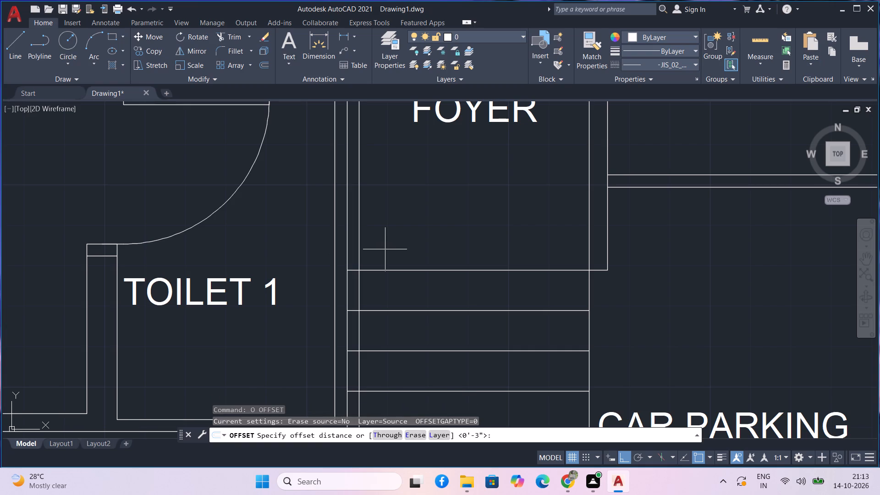
pyautogui.write("3'")
pyautogui.press('Return')
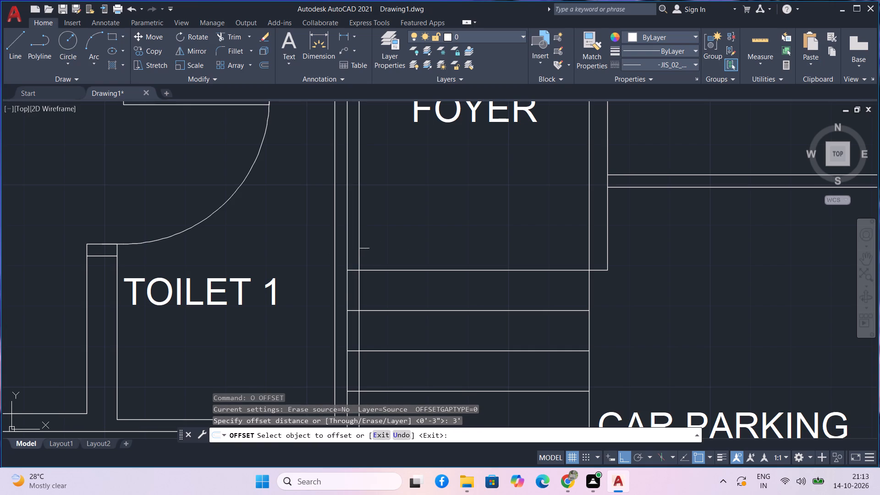
pyautogui.click(360, 254)
pyautogui.click(448, 253)
pyautogui.press('Escape')
# Trim the foyer's front line between the two offset lines to open the 3' entrance doorway.
pyautogui.moveTo(448, 253); pyautogui.dragTo(399, 259, button='middle')
pyautogui.write('TR')
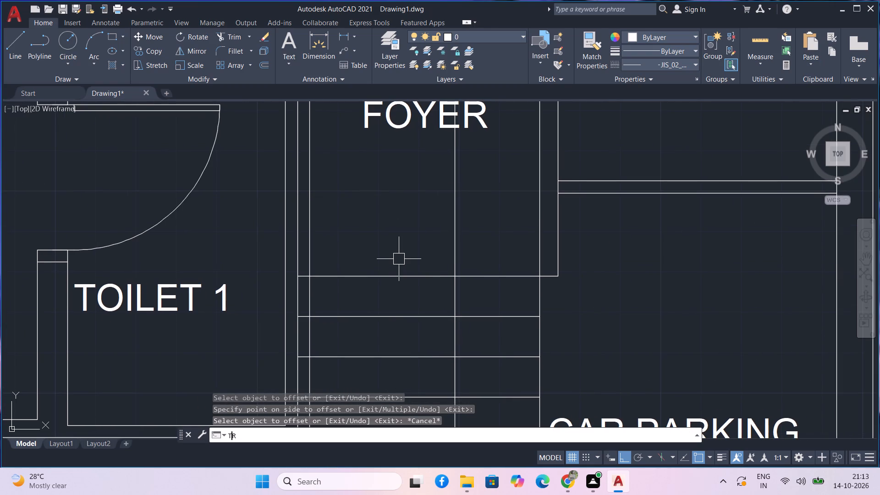
pyautogui.press('space')
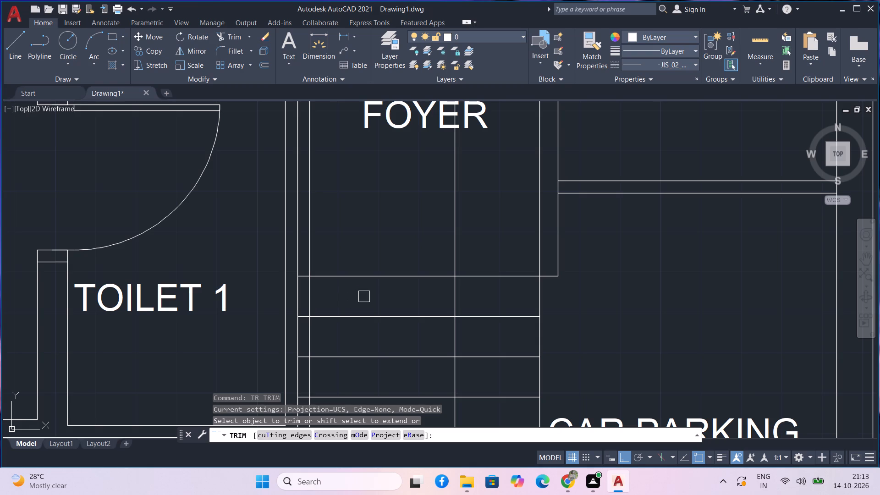
pyautogui.moveTo(385, 296); pyautogui.dragTo(382, 262)
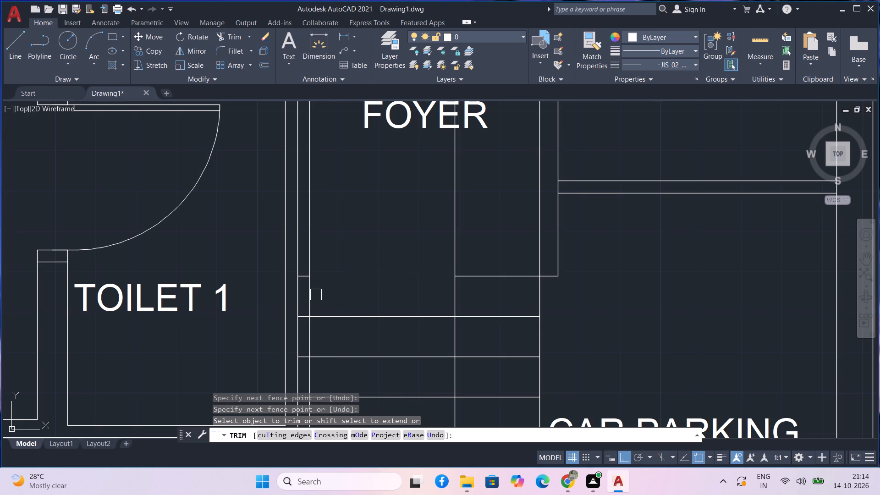
# Trim away the parts of both offset lines that cross the entrance steps in front of the foyer.
pyautogui.click(313, 296)
pyautogui.click(461, 305)
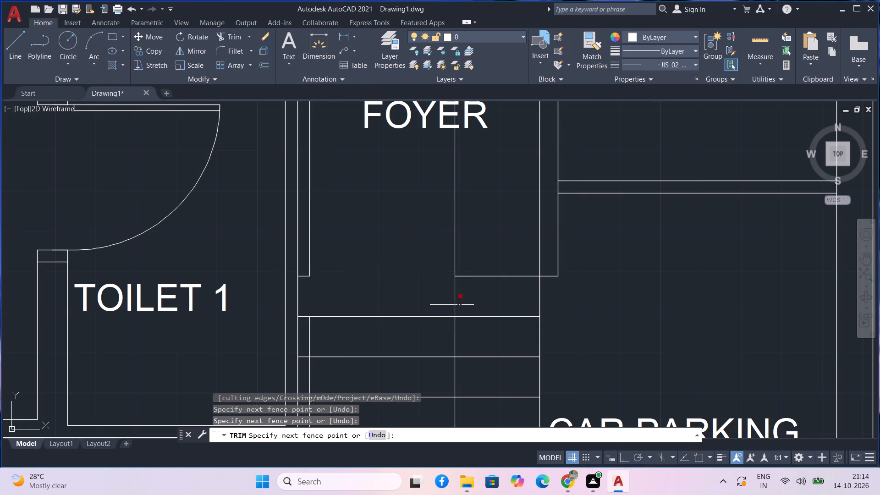
pyautogui.click(451, 304)
pyautogui.click(454, 334)
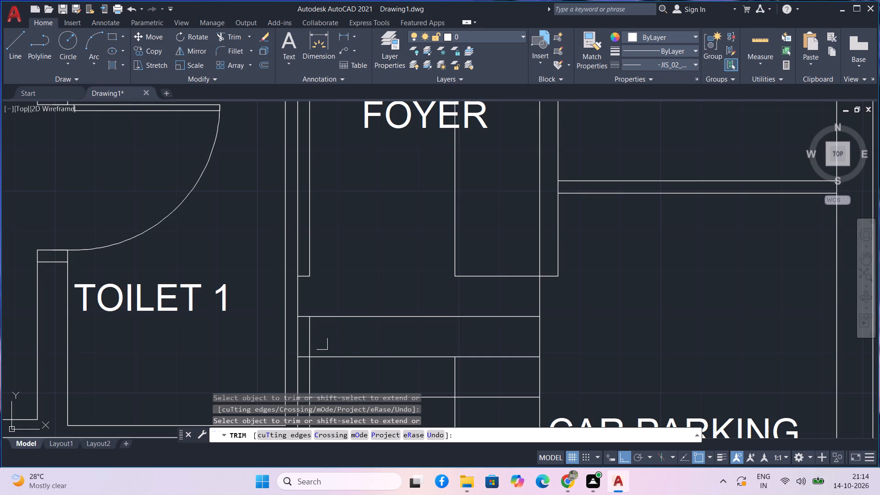
pyautogui.click(312, 343)
pyautogui.moveTo(459, 360); pyautogui.dragTo(443, 298, button='middle')
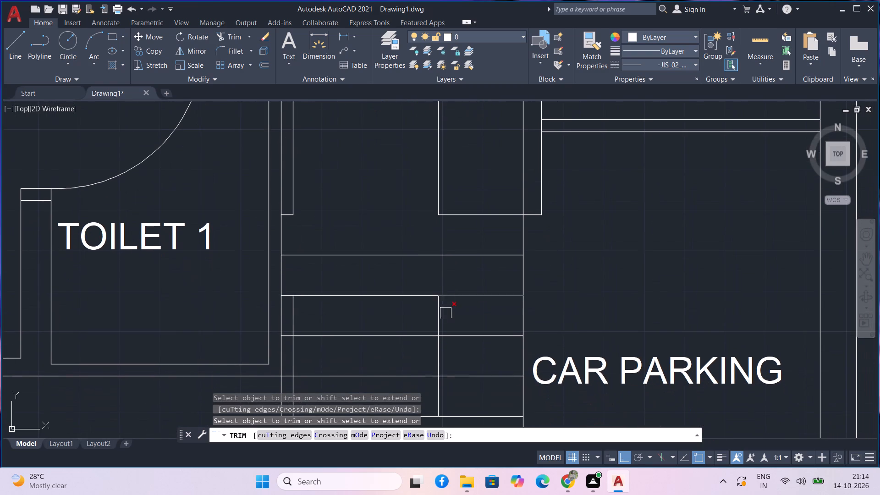
pyautogui.moveTo(445, 316); pyautogui.dragTo(443, 254, button='middle')
pyautogui.click(436, 254)
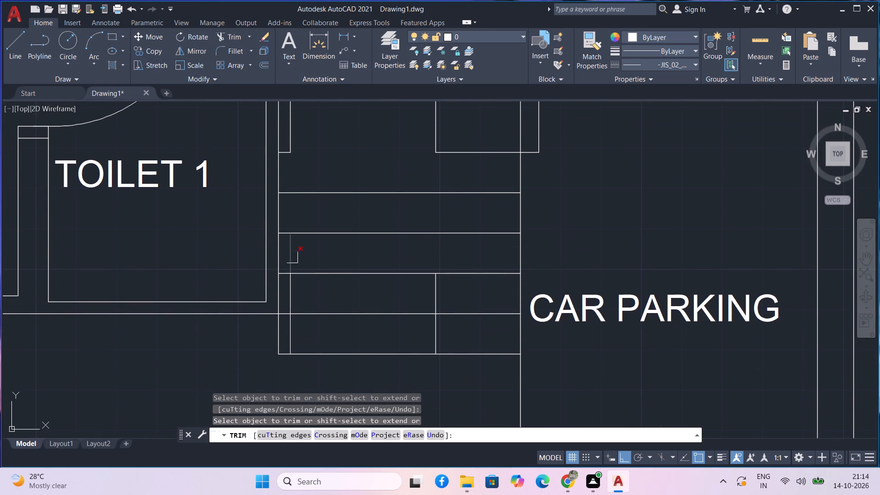
pyautogui.click(292, 258)
pyautogui.click(292, 287)
pyautogui.click(437, 304)
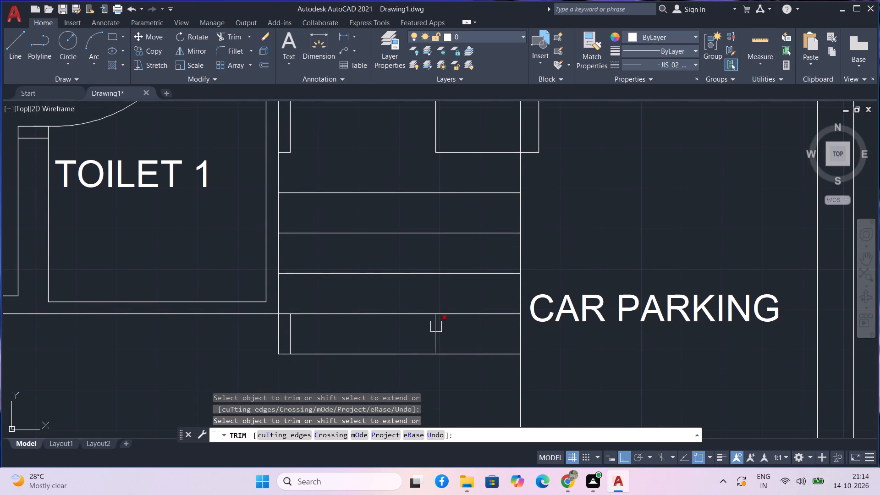
pyautogui.click(436, 326)
pyautogui.click(296, 332)
# Trim the two offset guide lines inside the foyer, from the doorway up toward the FOYER label.
pyautogui.scroll(-2, 317, 293)
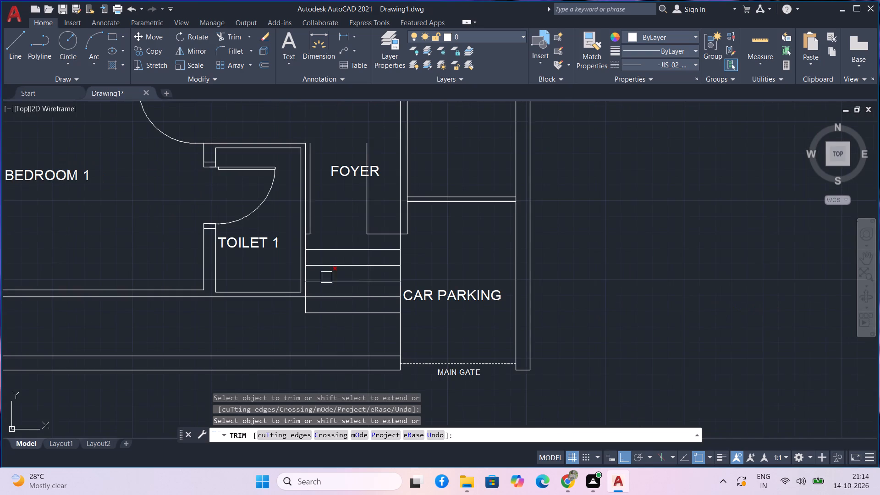
pyautogui.moveTo(337, 267); pyautogui.dragTo(344, 330, button='middle')
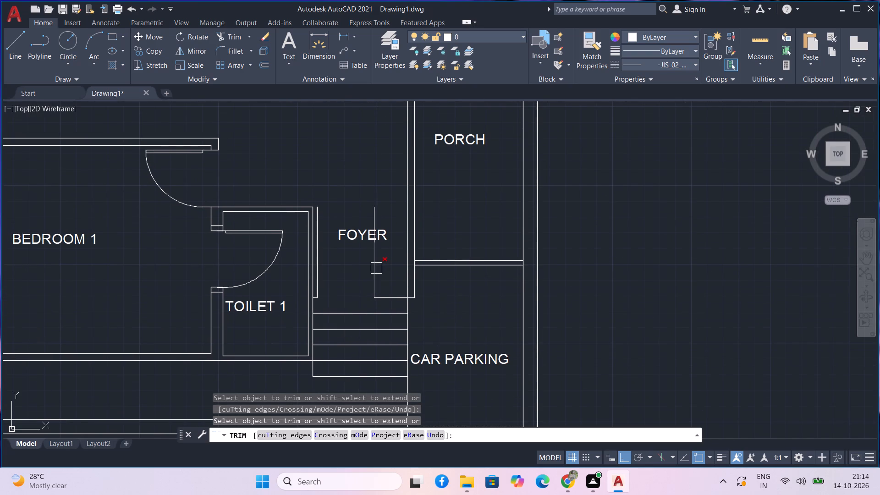
pyautogui.click(376, 268)
pyautogui.scroll(1, 323, 284)
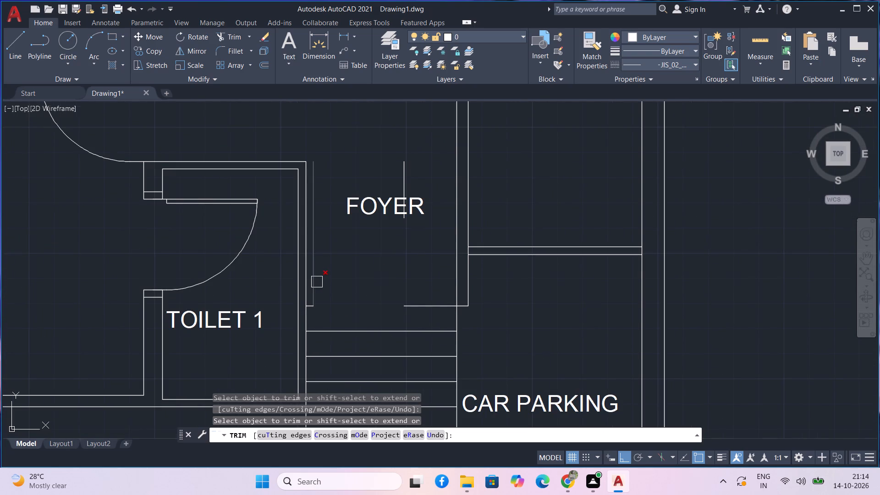
pyautogui.click(317, 282)
pyautogui.moveTo(331, 291); pyautogui.dragTo(339, 306, button='middle')
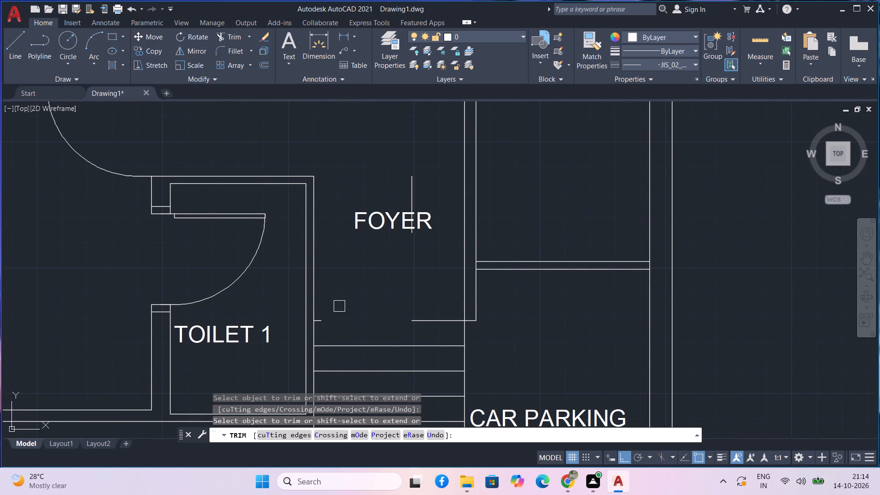
pyautogui.press('Escape')
# Offset the two front line segments flanking the entrance doorway by 3 inches into the foyer.
pyautogui.write('O')
pyautogui.press('space')
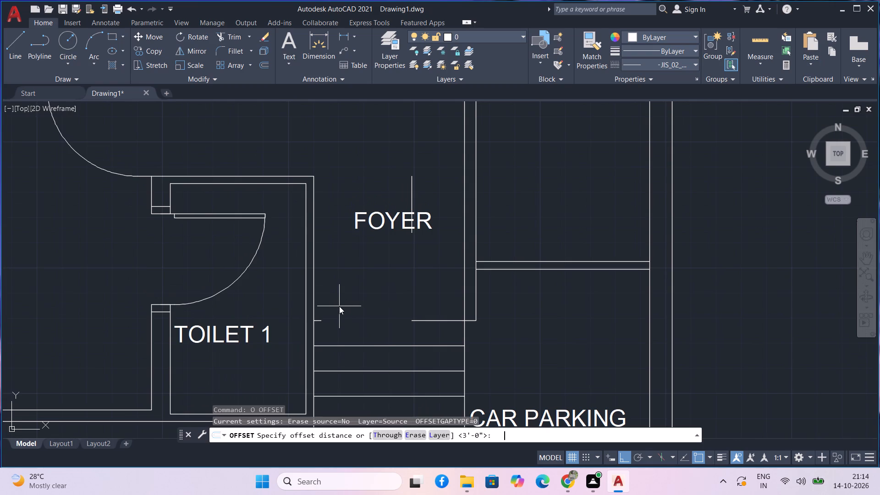
pyautogui.press('3')
pyautogui.press('Return')
pyautogui.scroll(2, 339, 306)
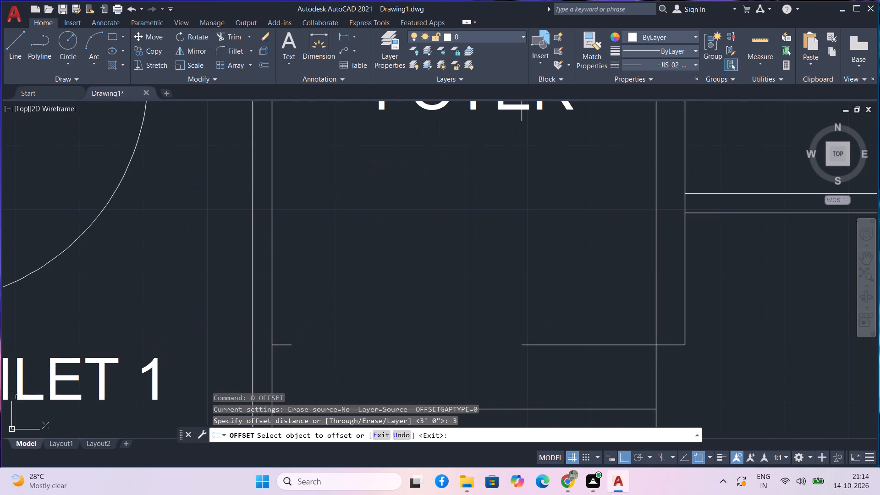
pyautogui.click(284, 341)
pyautogui.click(284, 314)
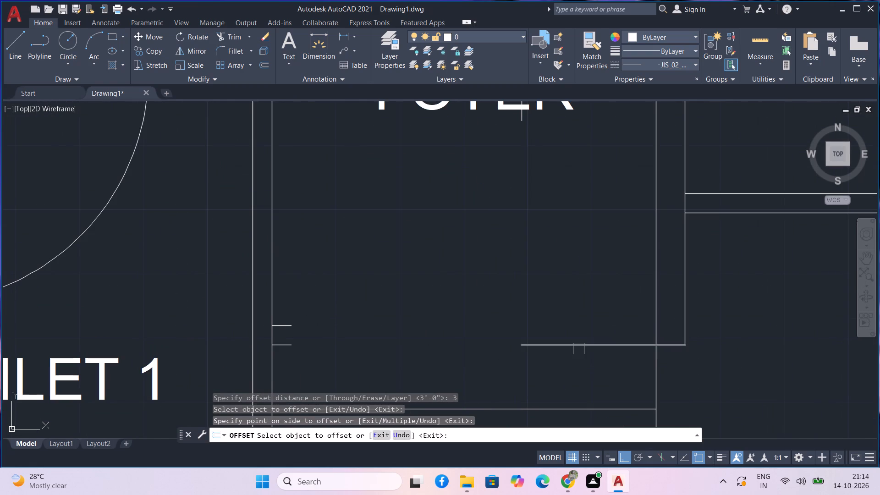
pyautogui.click(578, 349)
pyautogui.click(576, 308)
pyautogui.scroll(-1, 575, 313)
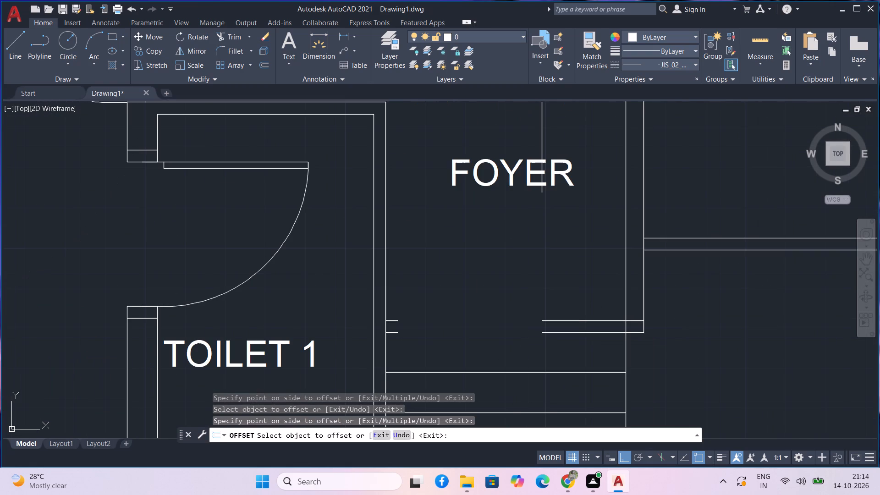
pyautogui.press('space')
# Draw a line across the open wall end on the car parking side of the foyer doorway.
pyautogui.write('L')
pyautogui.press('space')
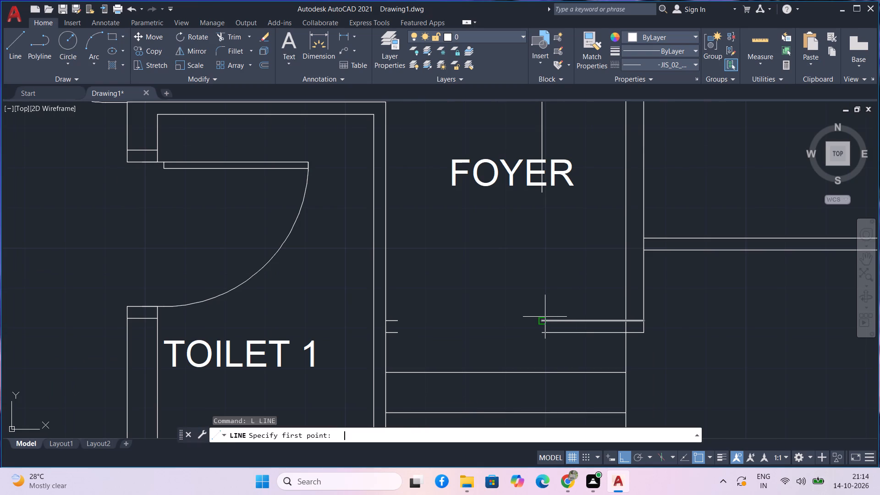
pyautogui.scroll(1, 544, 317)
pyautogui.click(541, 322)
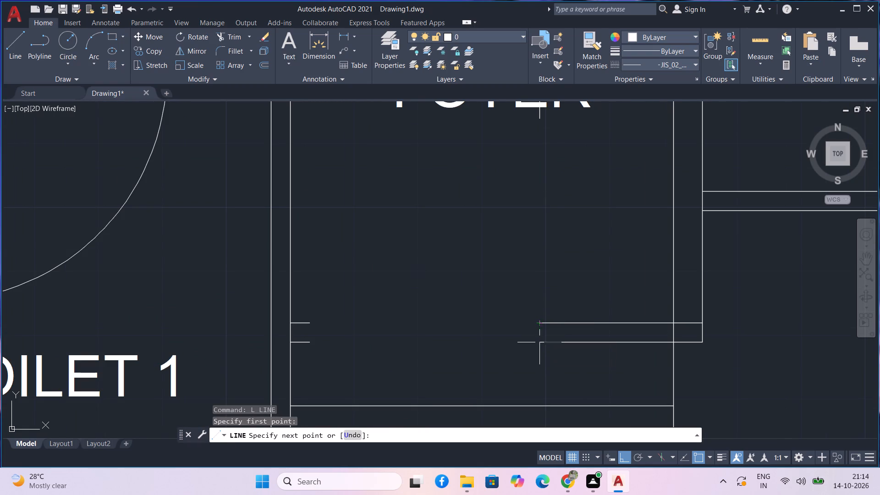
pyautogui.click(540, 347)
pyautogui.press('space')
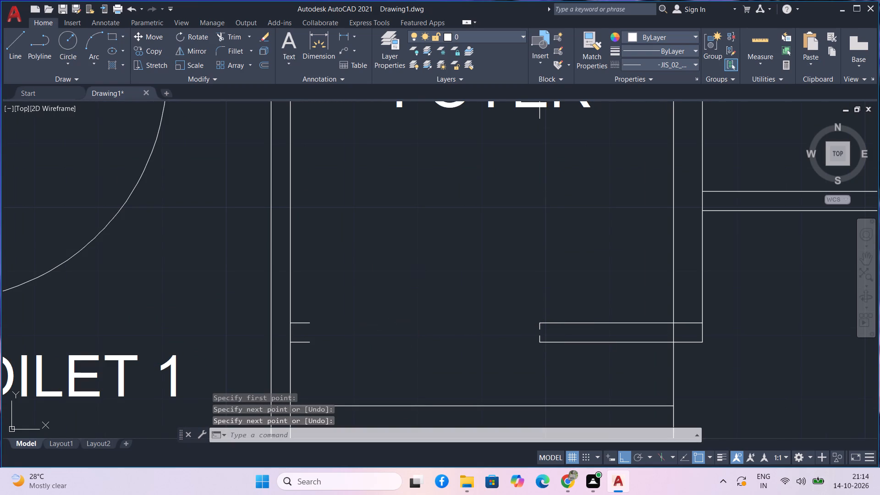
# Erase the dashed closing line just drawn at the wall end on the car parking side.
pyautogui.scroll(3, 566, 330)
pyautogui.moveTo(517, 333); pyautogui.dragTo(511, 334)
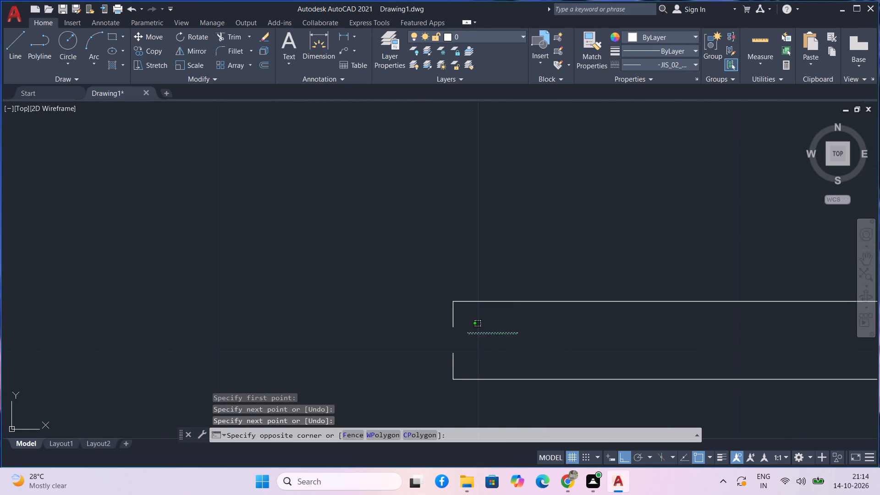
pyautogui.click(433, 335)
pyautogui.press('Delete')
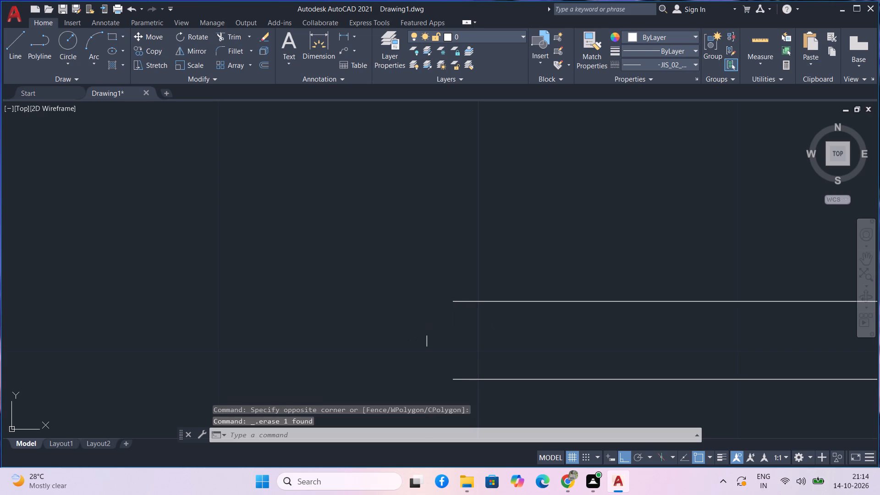
# Set the linetype to ByLayer and draw a line closing the doorway's wall end on the car parking side.
pyautogui.click(692, 60)
pyautogui.click(678, 75)
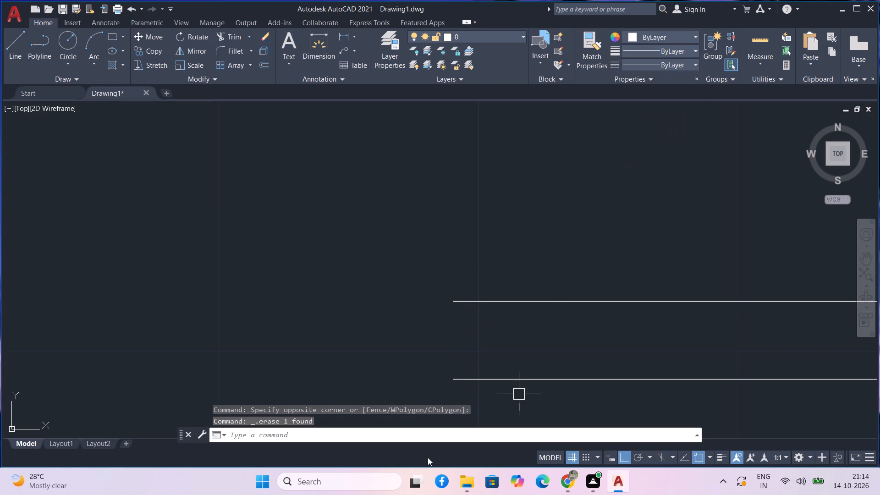
pyautogui.write('L')
pyautogui.press('space')
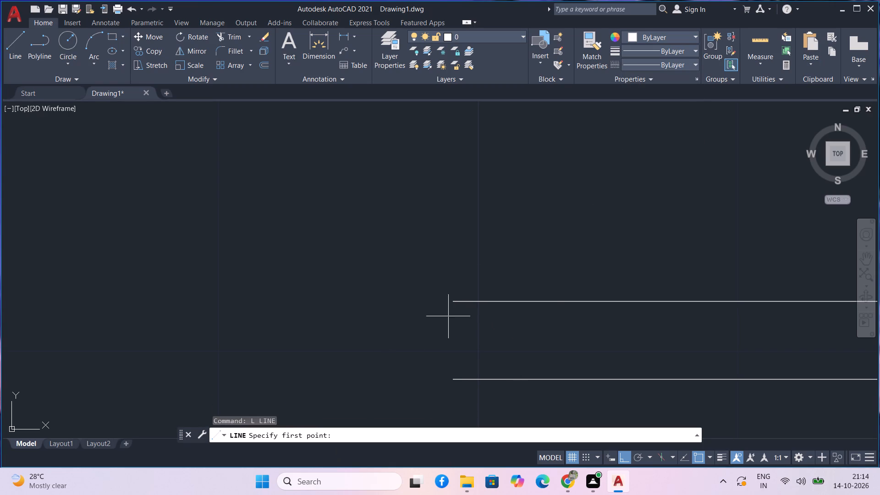
pyautogui.click(455, 301)
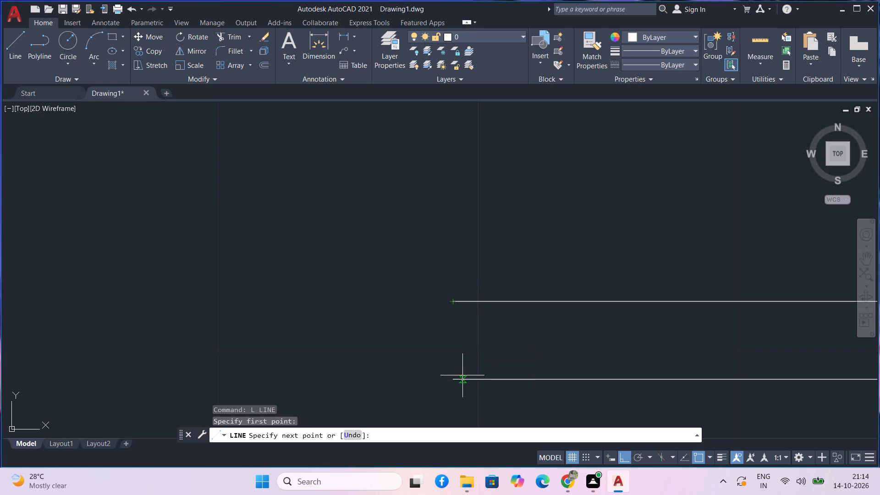
pyautogui.click(456, 381)
pyautogui.press('space')
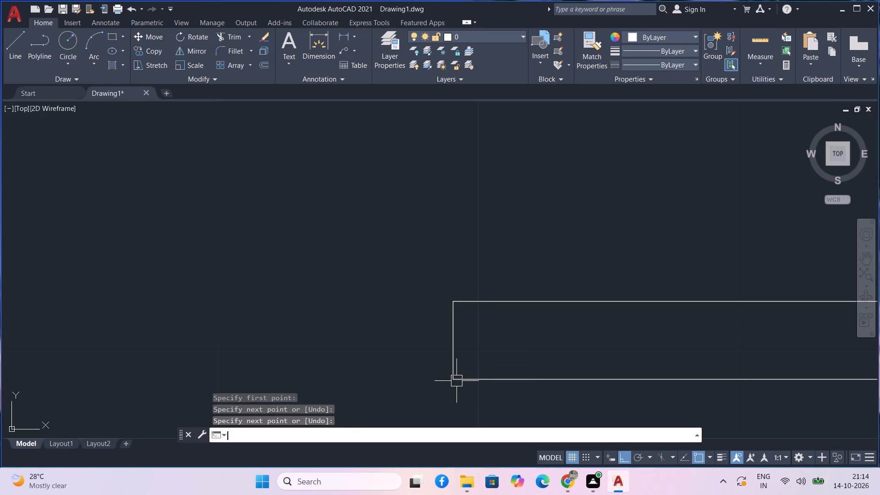
# Draw a 3-inch line closing the short wall stub on the Toilet 1 side of the entrance doorway.
pyautogui.scroll(-2, 361, 389)
pyautogui.moveTo(277, 377); pyautogui.dragTo(449, 352, button='middle')
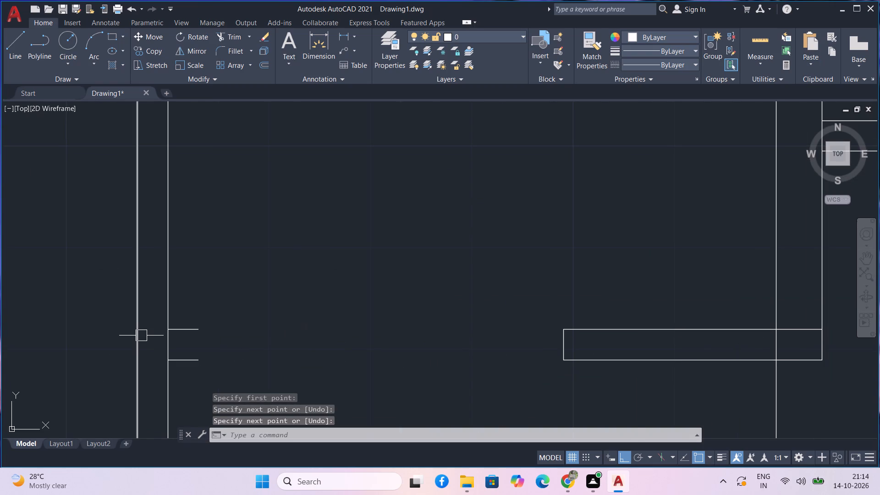
pyautogui.write('L')
pyautogui.press('space')
pyautogui.scroll(1, 203, 332)
pyautogui.click(191, 330)
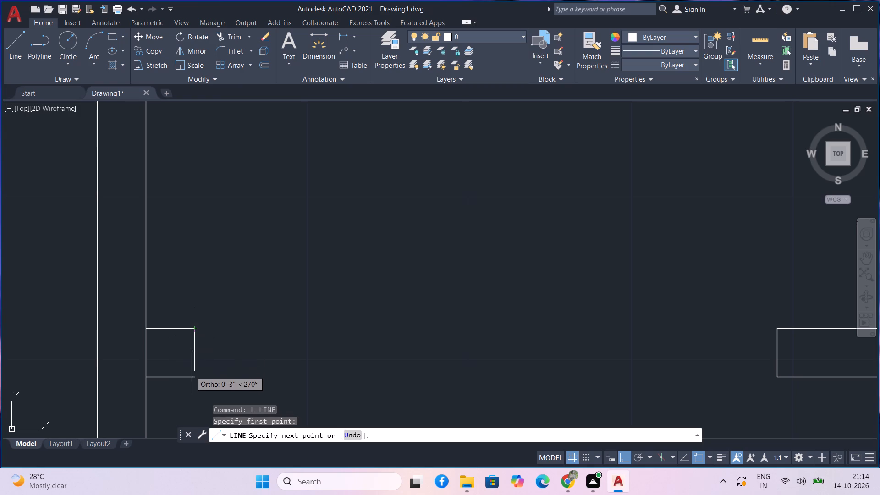
pyautogui.click(191, 374)
pyautogui.press('space')
# Offset the closing line on the car parking side of the doorway by 3 inches into the wall.
pyautogui.scroll(-2, 191, 375)
pyautogui.moveTo(306, 362); pyautogui.dragTo(313, 319, button='middle')
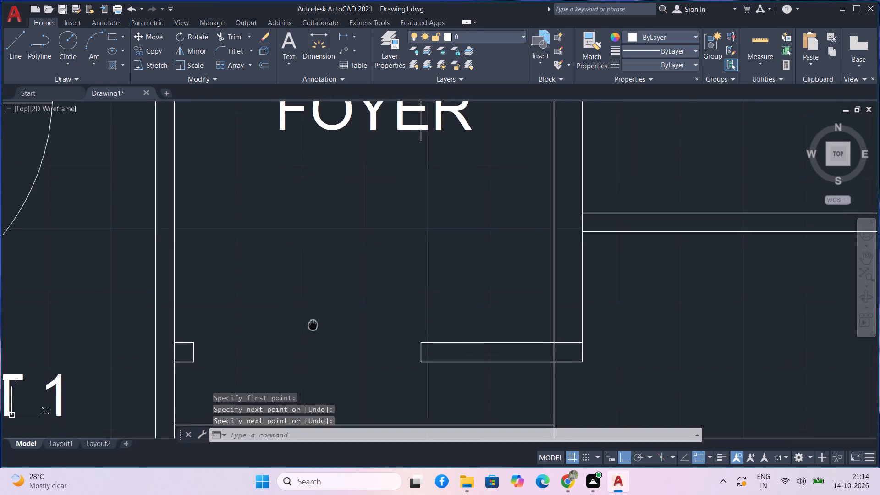
pyautogui.moveTo(313, 319); pyautogui.dragTo(315, 305, button='middle')
pyautogui.write('O')
pyautogui.press('space')
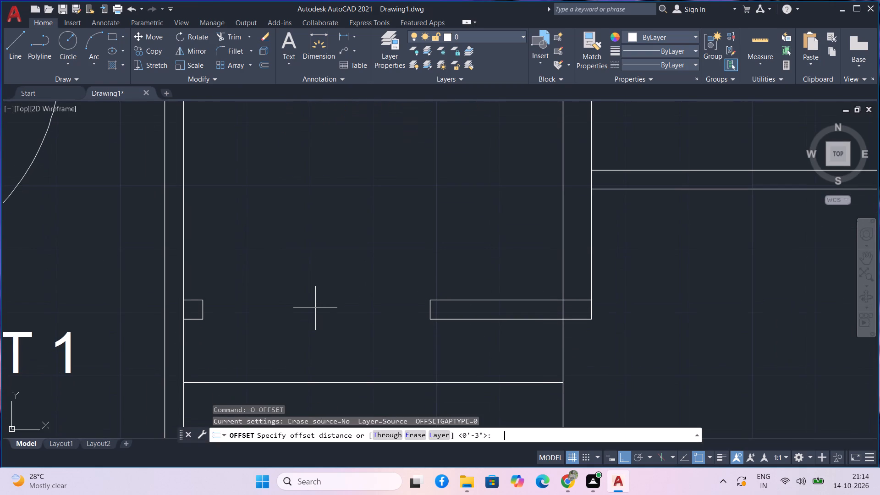
pyautogui.press('3')
pyautogui.press('Return')
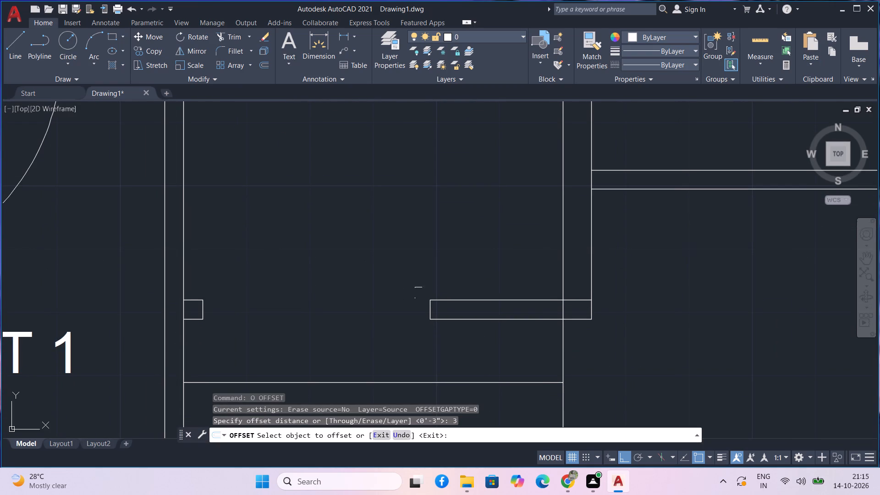
pyautogui.click(431, 312)
pyautogui.click(460, 310)
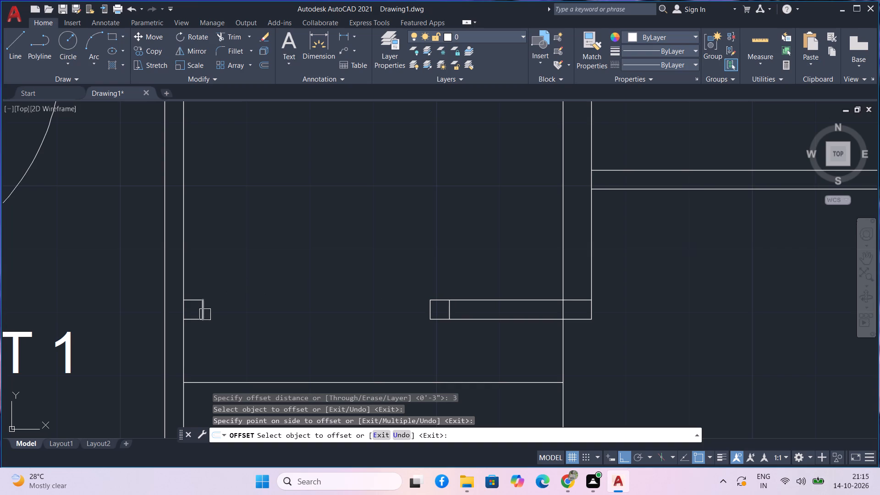
pyautogui.press('Escape')
# Trim the lines crossing inside the wall corner where the foyer's front wall meets its car parking side wall.
pyautogui.scroll(-1, 212, 311)
pyautogui.moveTo(243, 326); pyautogui.dragTo(269, 283, button='middle')
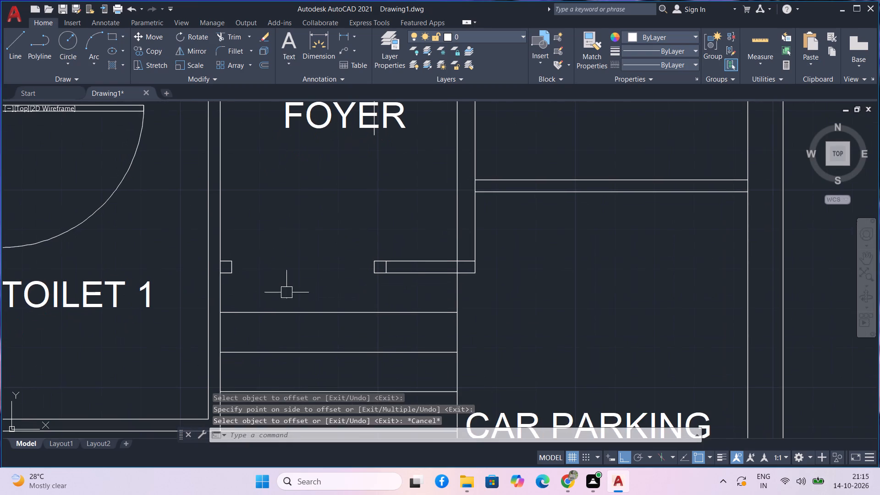
pyautogui.scroll(2, 458, 271)
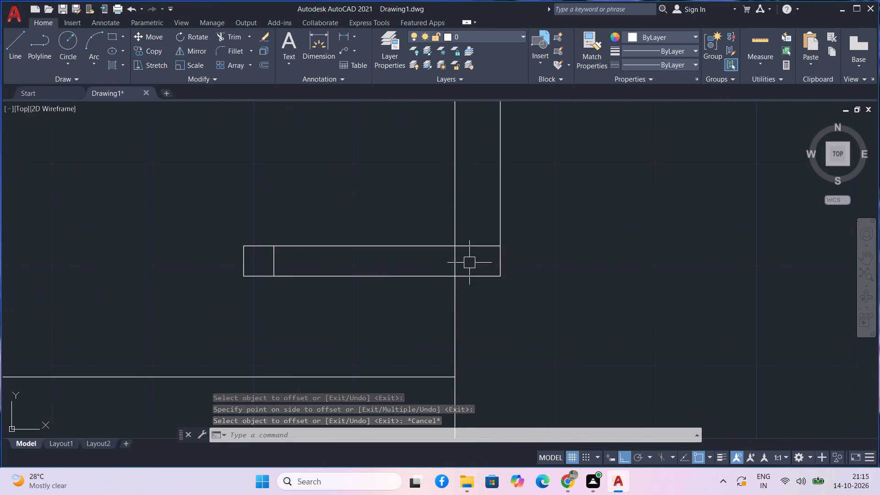
pyautogui.write('TR')
pyautogui.press('space')
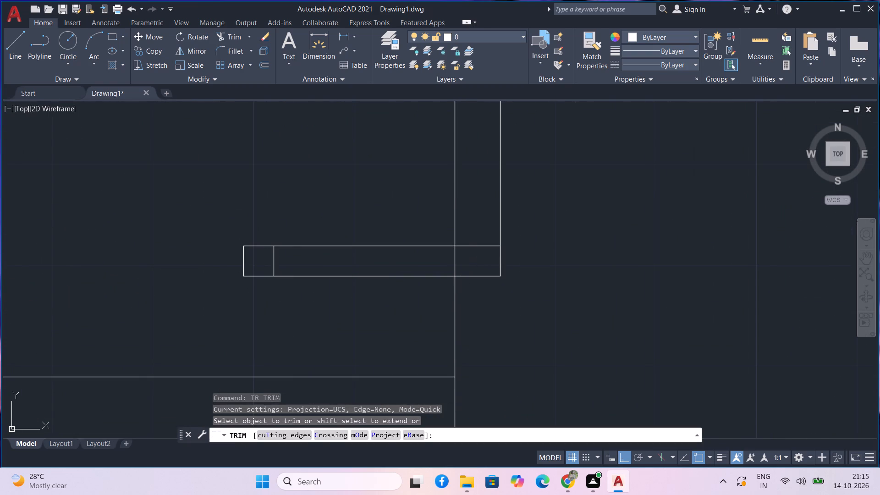
pyautogui.moveTo(469, 258); pyautogui.dragTo(440, 258)
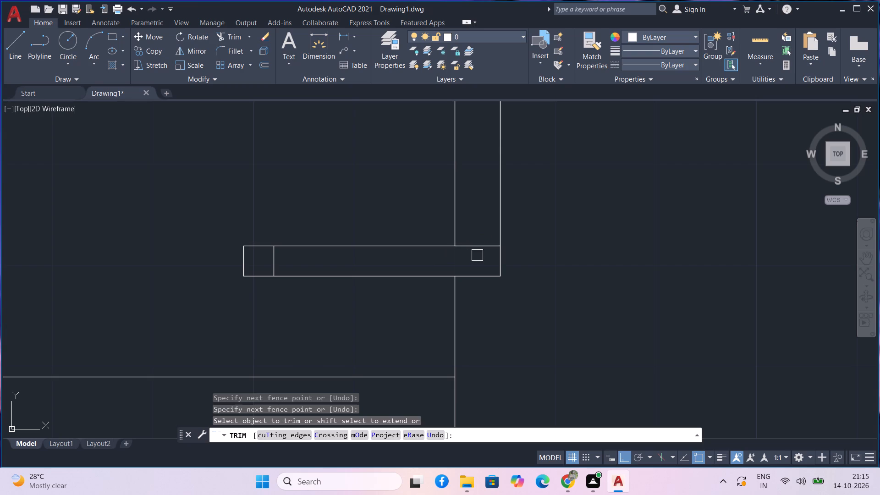
pyautogui.moveTo(477, 255); pyautogui.dragTo(478, 237)
# Trim the wall line behind the short stub on the Toilet 1 side so the stub joins the wall.
pyautogui.scroll(-2, 478, 237)
pyautogui.scroll(-1, 528, 274)
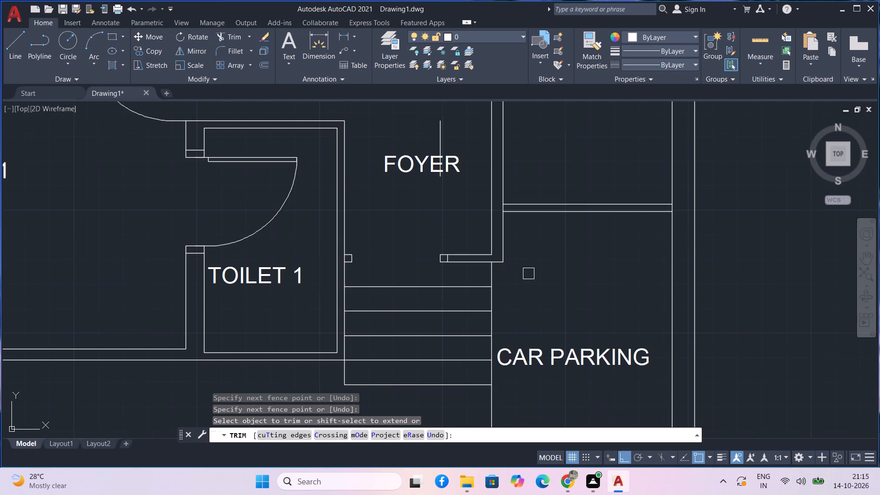
pyautogui.moveTo(541, 291); pyautogui.dragTo(545, 303, button='middle')
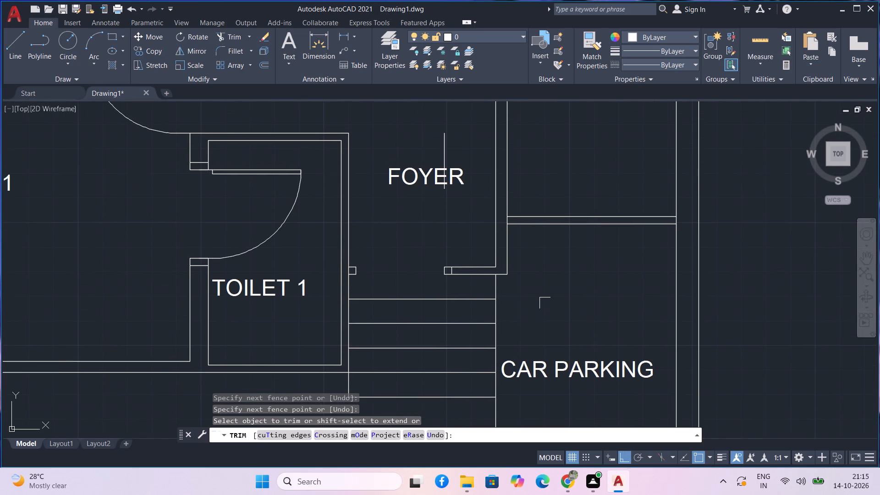
pyautogui.scroll(3, 328, 272)
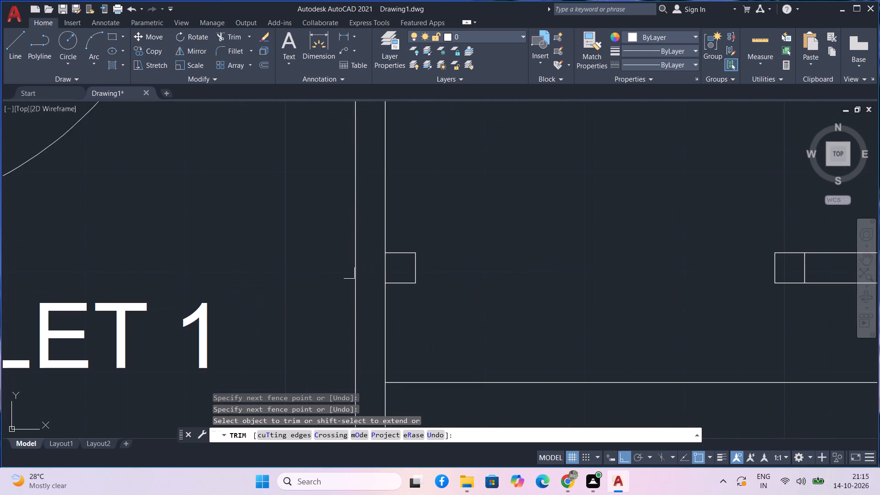
pyautogui.click(389, 270)
pyautogui.scroll(-4, 388, 271)
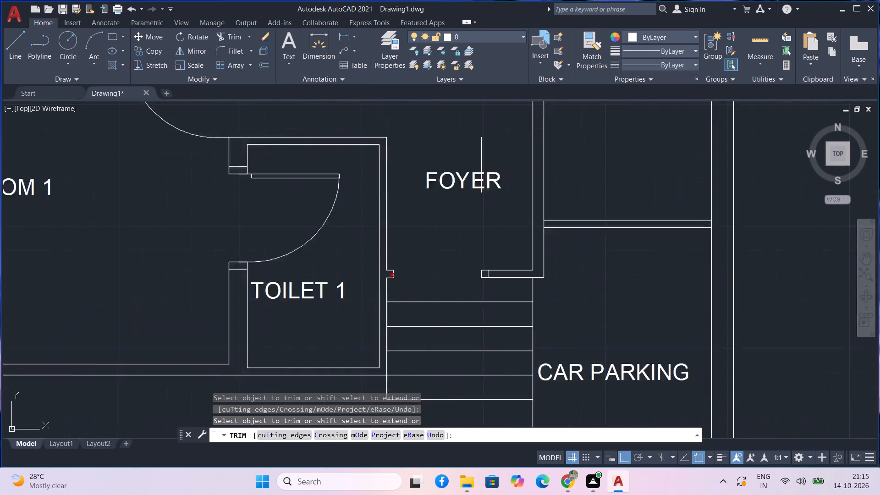
pyautogui.moveTo(363, 313); pyautogui.dragTo(367, 280, button='middle')
pyautogui.moveTo(363, 286); pyautogui.dragTo(363, 291, button='middle')
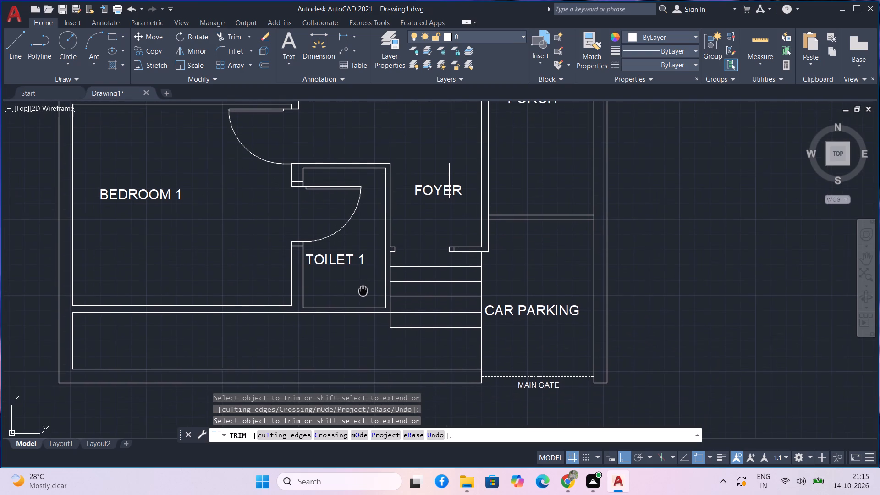
pyautogui.moveTo(363, 291); pyautogui.dragTo(346, 295, button='middle')
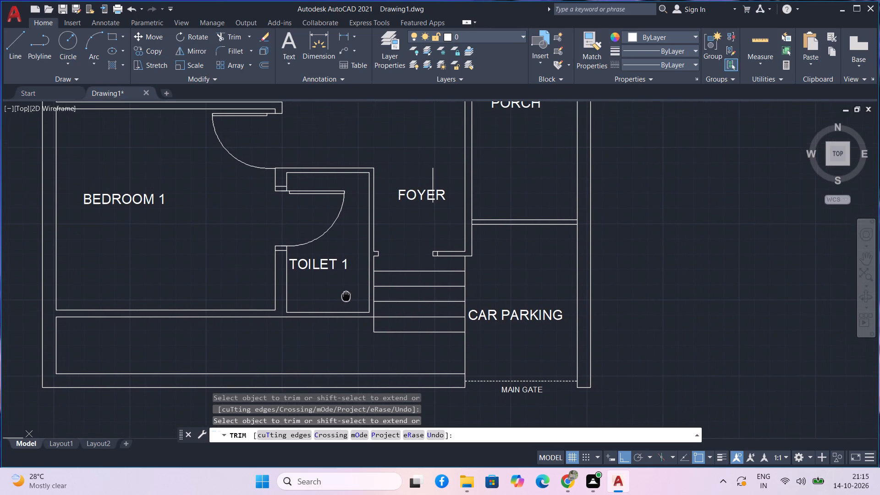
pyautogui.moveTo(346, 295); pyautogui.dragTo(335, 311, button='middle')
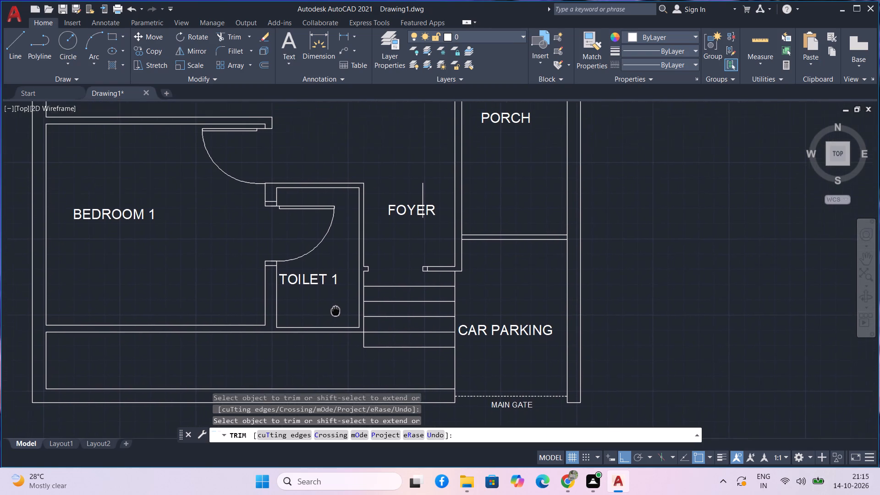
pyautogui.moveTo(335, 311); pyautogui.dragTo(230, 327, button='middle')
pyautogui.press('space')
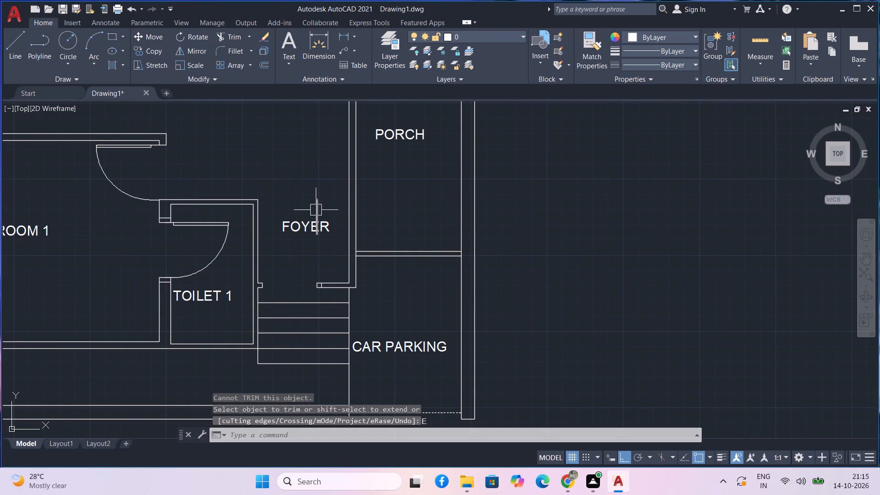
# Erase the leftover vertical line running through the FOYER label.
pyautogui.click(319, 202)
pyautogui.press('Delete')
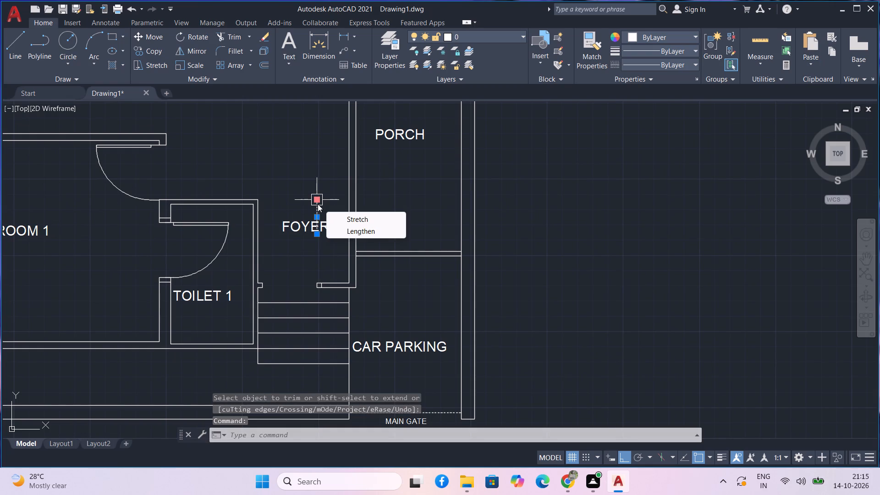
pyautogui.click(322, 204)
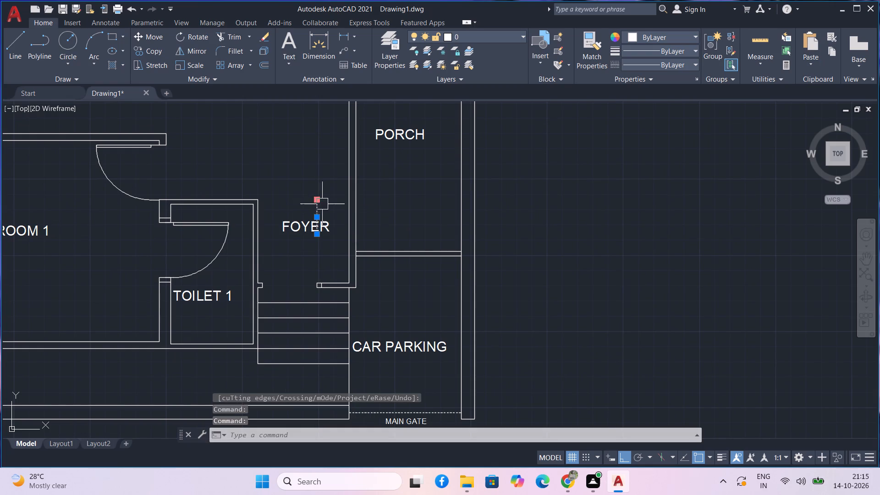
pyautogui.press('Delete')
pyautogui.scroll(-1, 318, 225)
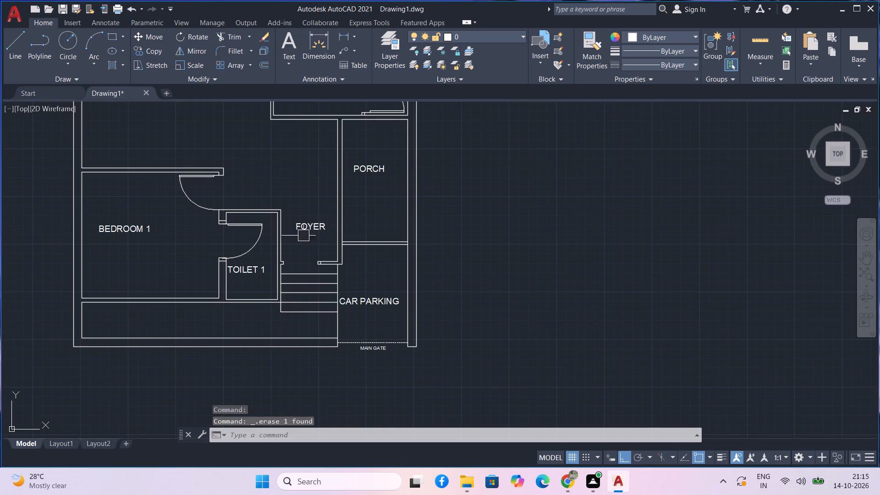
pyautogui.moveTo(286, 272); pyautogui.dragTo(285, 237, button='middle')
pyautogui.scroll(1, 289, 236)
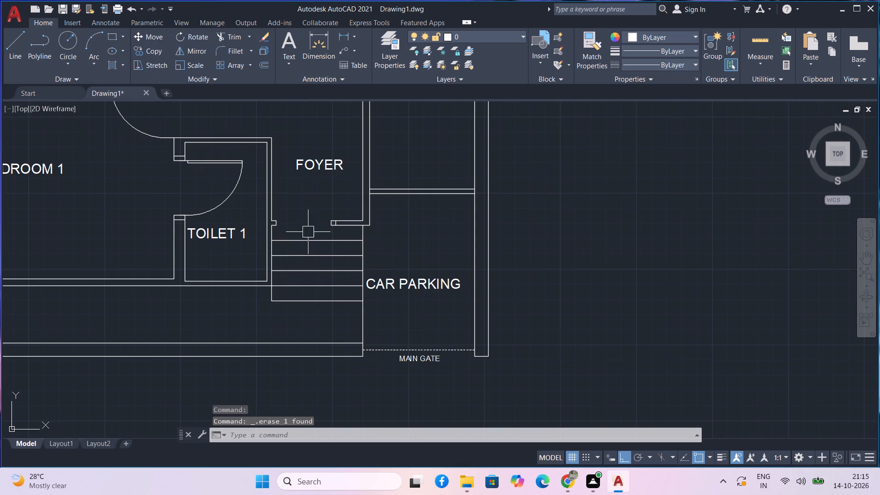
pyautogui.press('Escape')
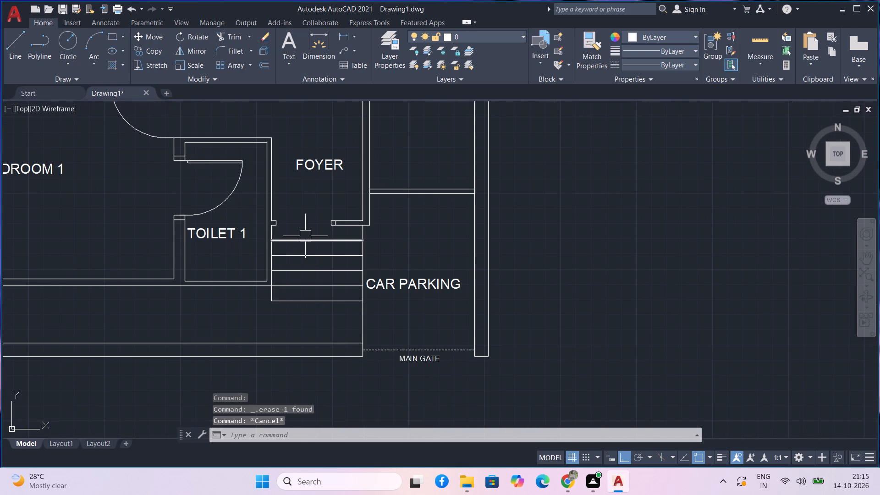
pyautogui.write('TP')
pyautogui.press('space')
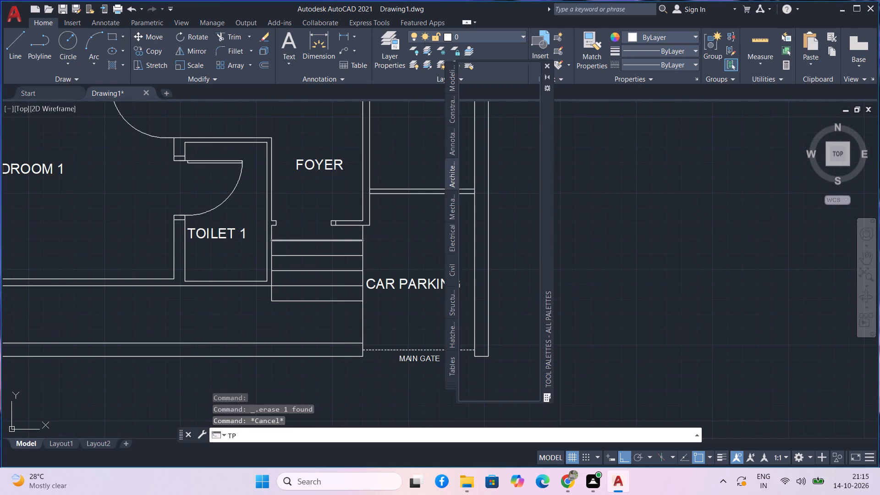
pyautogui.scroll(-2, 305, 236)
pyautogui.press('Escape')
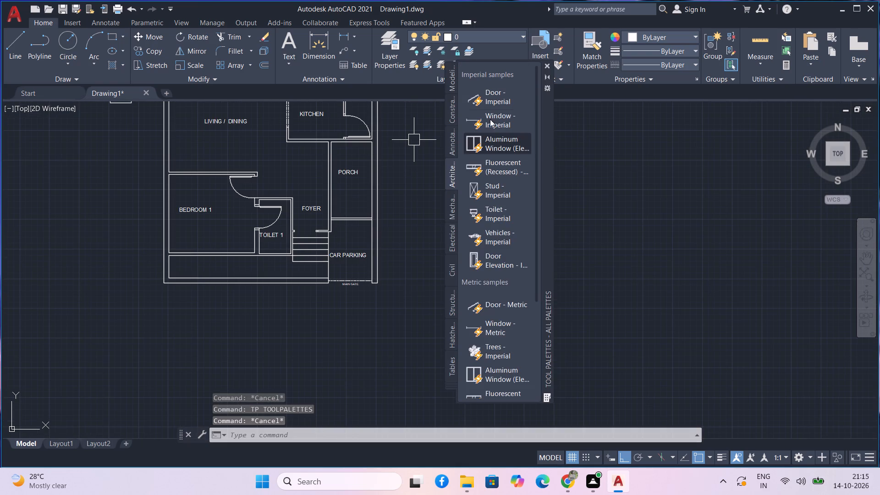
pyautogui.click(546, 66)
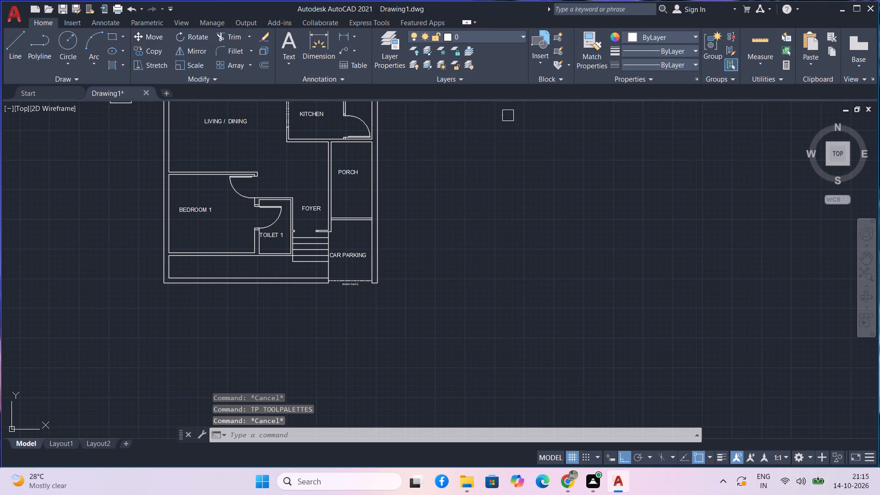
# Move the spare door block from outside the plan to the foyer doorway, placing its hinge corner on the Toilet 1 side wall end.
pyautogui.moveTo(503, 139); pyautogui.dragTo(532, 285, button='middle')
pyautogui.scroll(3, 118, 242)
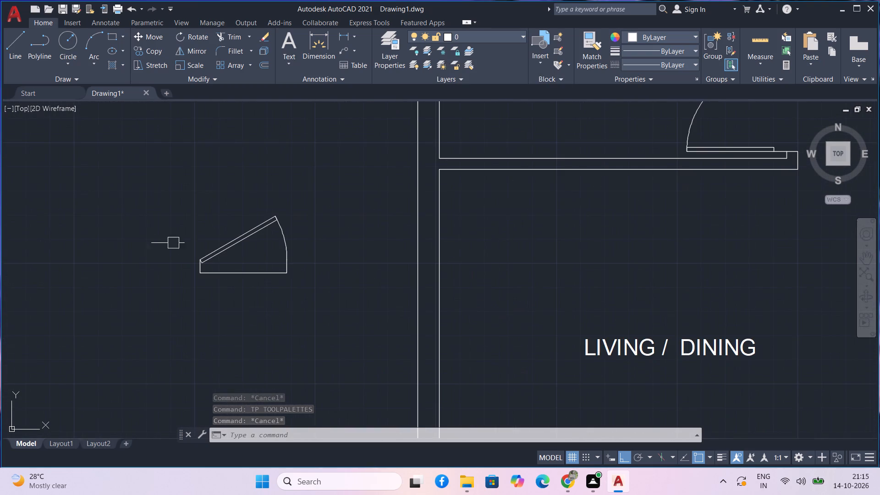
pyautogui.moveTo(249, 252); pyautogui.dragTo(247, 245)
pyautogui.click(233, 222)
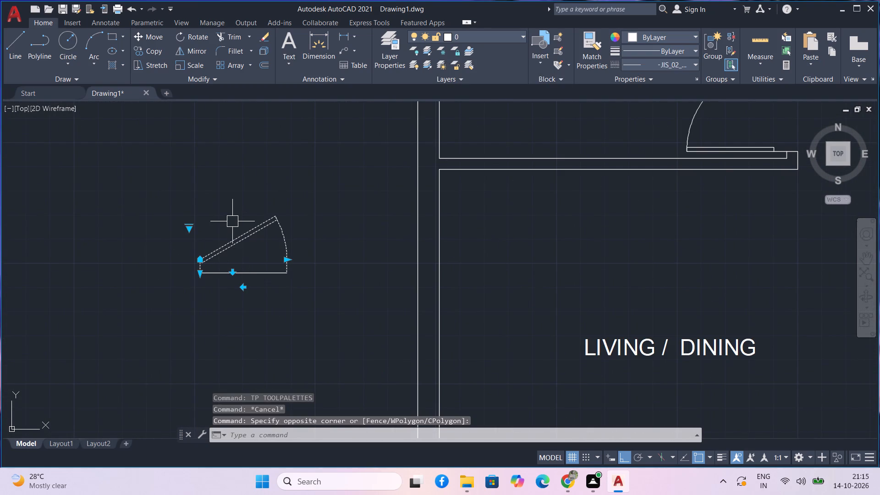
pyautogui.write('M')
pyautogui.press('space')
pyautogui.scroll(2, 225, 237)
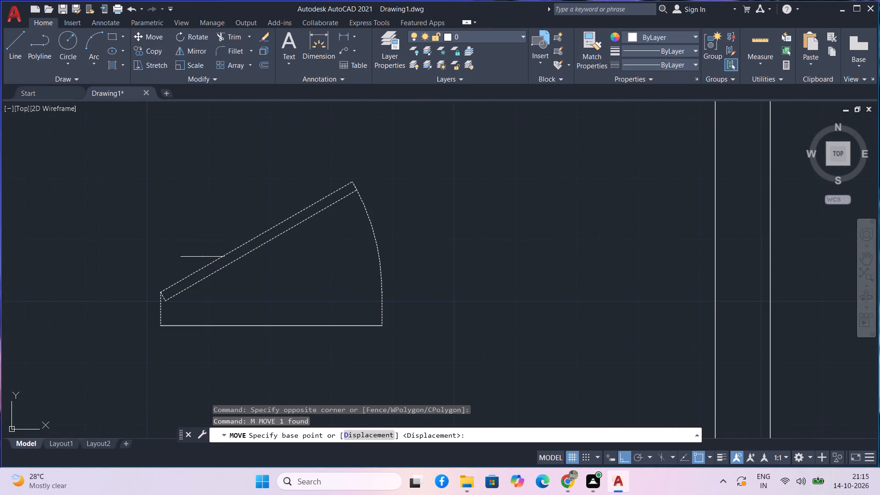
pyautogui.click(157, 324)
pyautogui.scroll(-3, 168, 319)
pyautogui.scroll(-1, 314, 345)
pyautogui.scroll(-1, 389, 362)
pyautogui.moveTo(389, 362); pyautogui.dragTo(338, 168, button='middle')
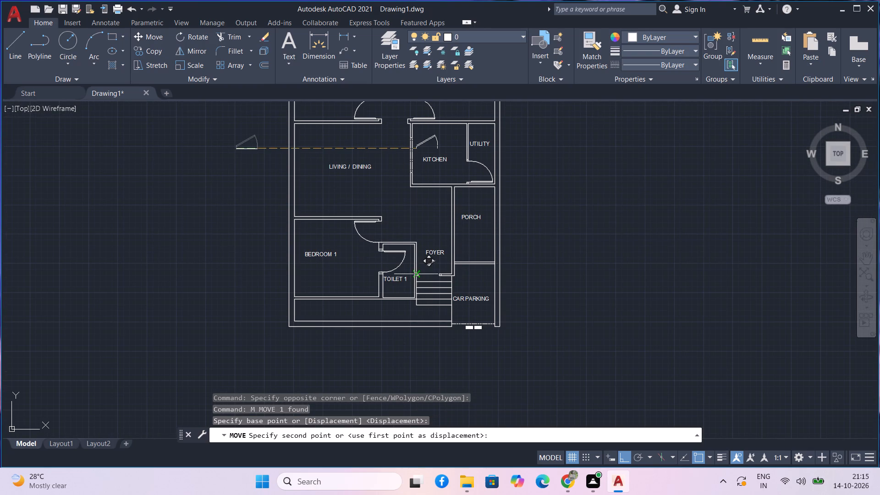
pyautogui.press('F8')
pyautogui.scroll(5, 415, 276)
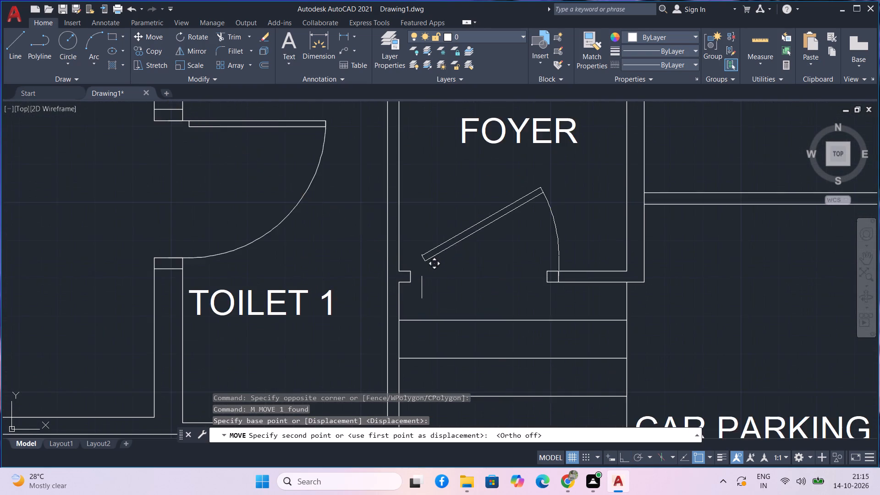
pyautogui.scroll(1, 422, 276)
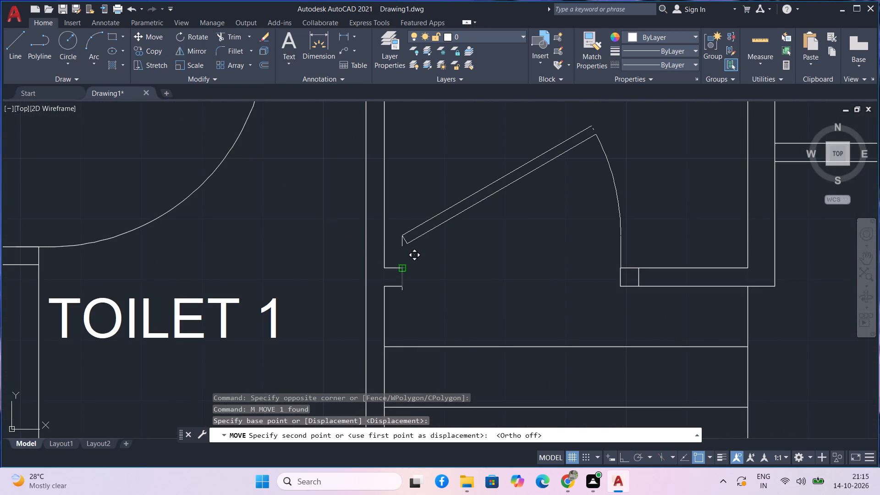
pyautogui.click(401, 270)
# Set the foyer door's opening angle to Open 90°.
pyautogui.scroll(-2, 505, 293)
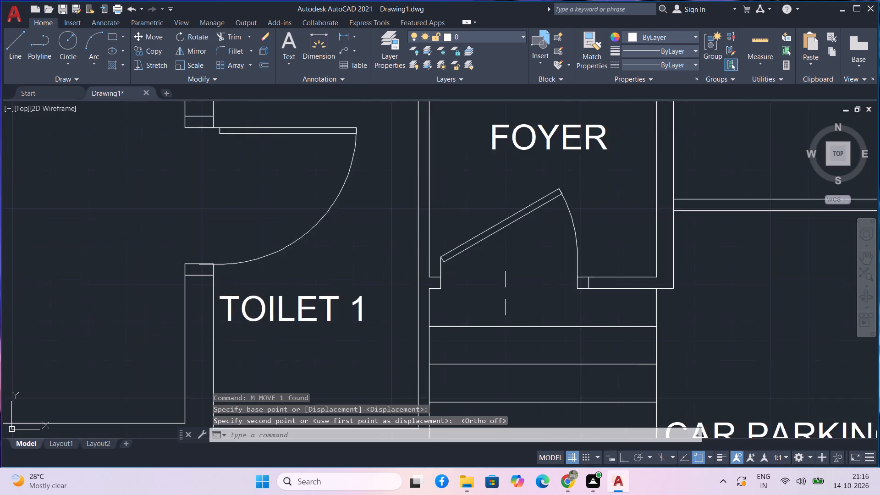
pyautogui.click(502, 257)
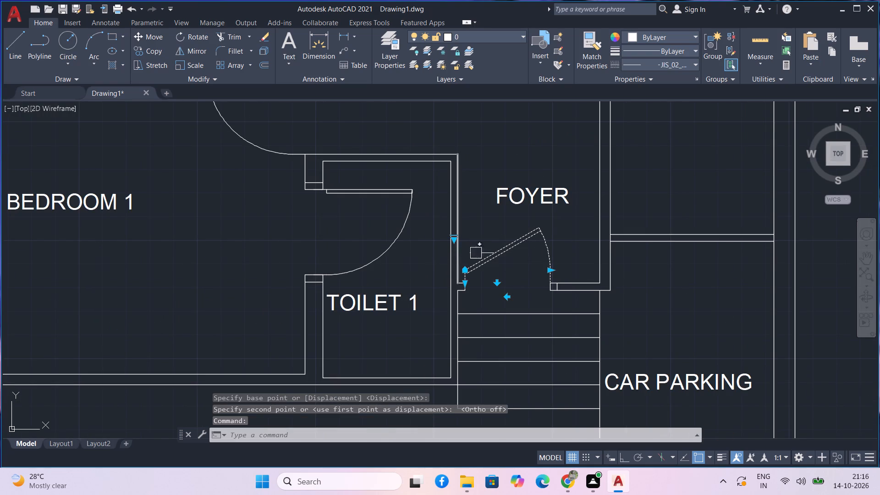
pyautogui.scroll(3, 449, 237)
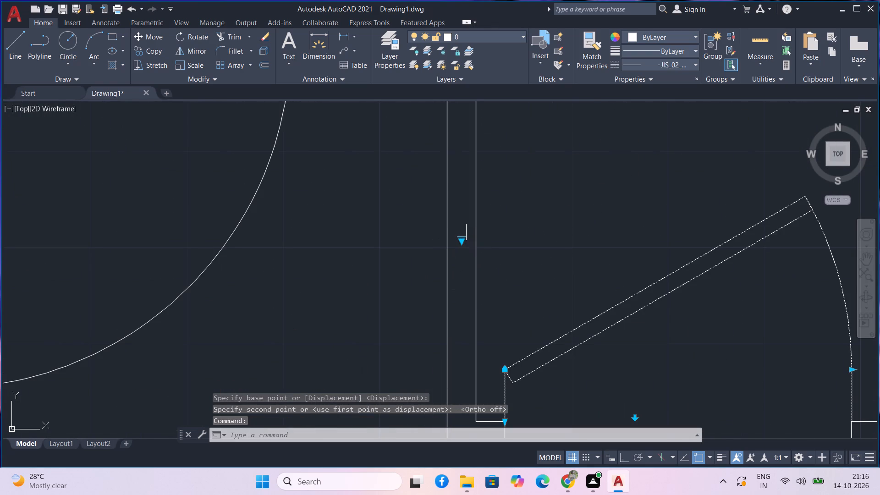
pyautogui.click(462, 241)
pyautogui.click(507, 280)
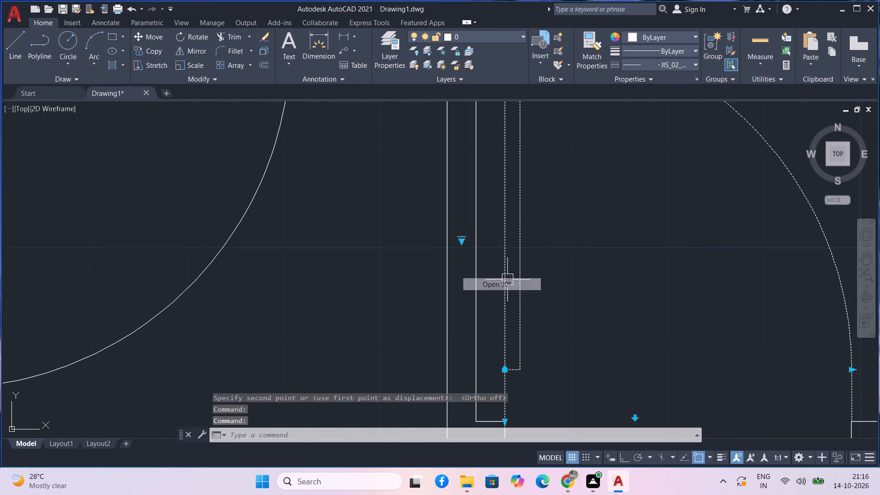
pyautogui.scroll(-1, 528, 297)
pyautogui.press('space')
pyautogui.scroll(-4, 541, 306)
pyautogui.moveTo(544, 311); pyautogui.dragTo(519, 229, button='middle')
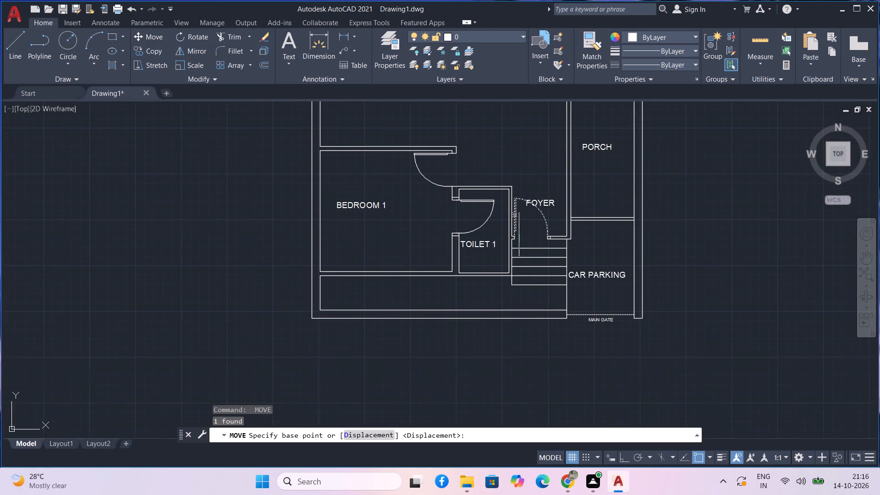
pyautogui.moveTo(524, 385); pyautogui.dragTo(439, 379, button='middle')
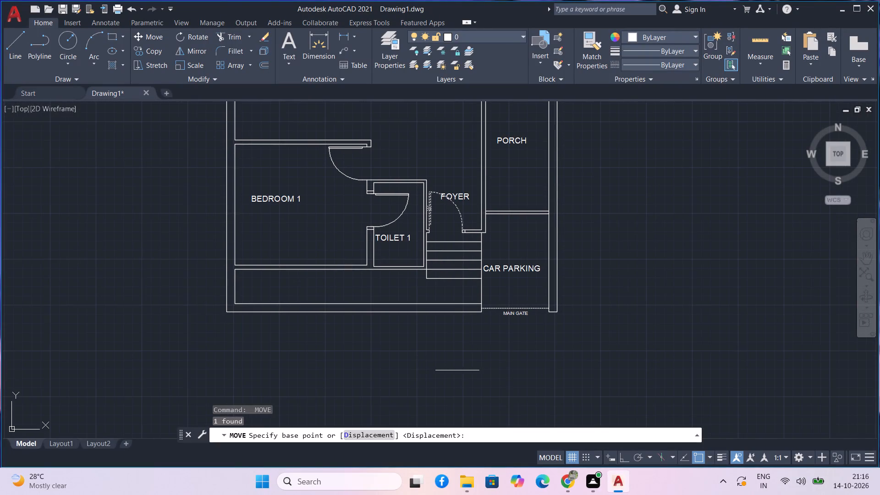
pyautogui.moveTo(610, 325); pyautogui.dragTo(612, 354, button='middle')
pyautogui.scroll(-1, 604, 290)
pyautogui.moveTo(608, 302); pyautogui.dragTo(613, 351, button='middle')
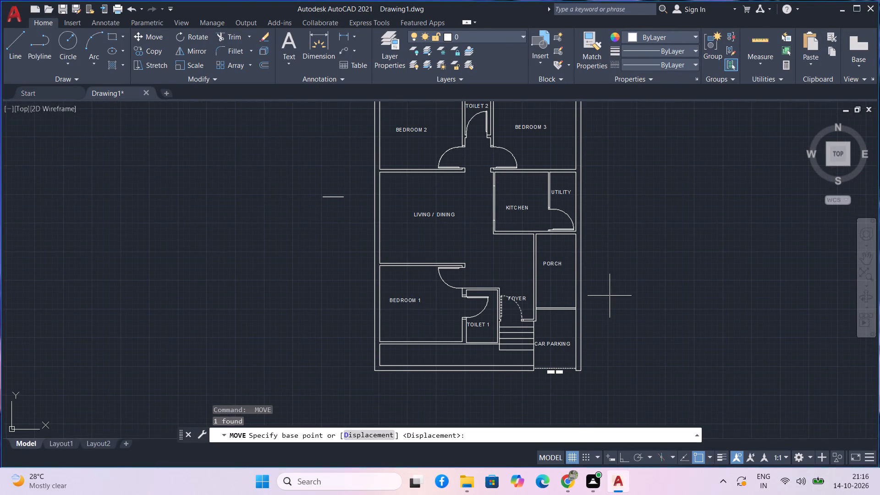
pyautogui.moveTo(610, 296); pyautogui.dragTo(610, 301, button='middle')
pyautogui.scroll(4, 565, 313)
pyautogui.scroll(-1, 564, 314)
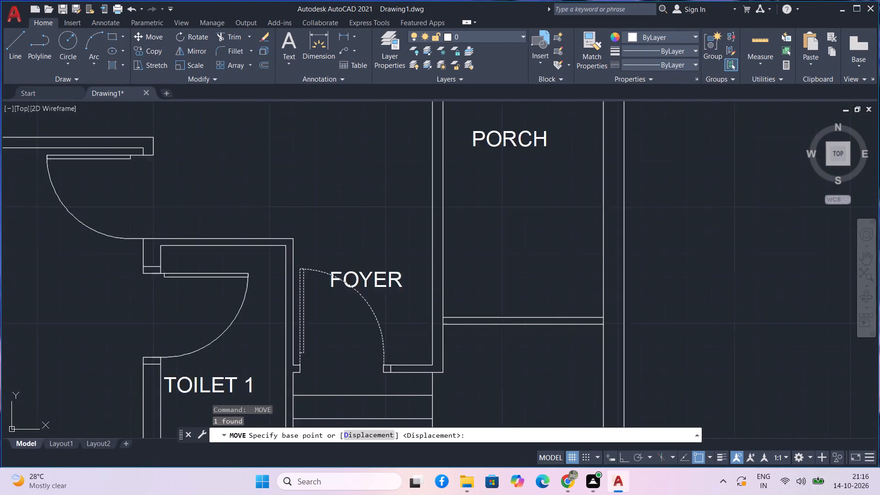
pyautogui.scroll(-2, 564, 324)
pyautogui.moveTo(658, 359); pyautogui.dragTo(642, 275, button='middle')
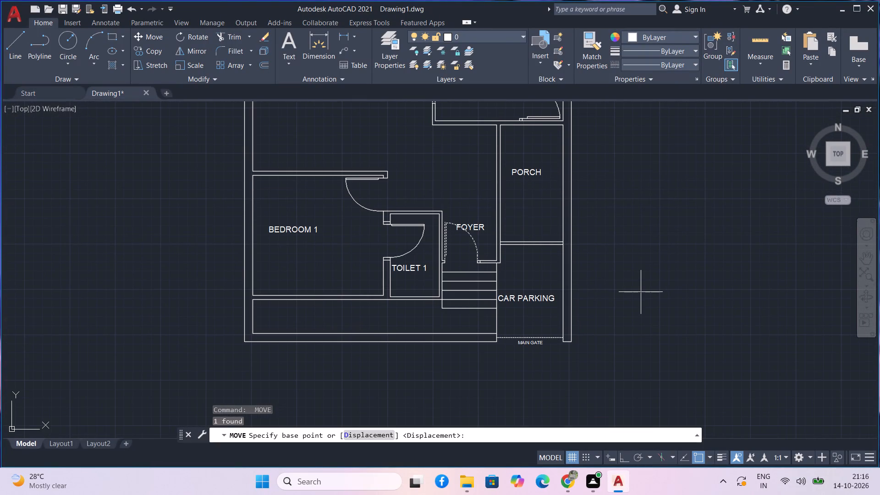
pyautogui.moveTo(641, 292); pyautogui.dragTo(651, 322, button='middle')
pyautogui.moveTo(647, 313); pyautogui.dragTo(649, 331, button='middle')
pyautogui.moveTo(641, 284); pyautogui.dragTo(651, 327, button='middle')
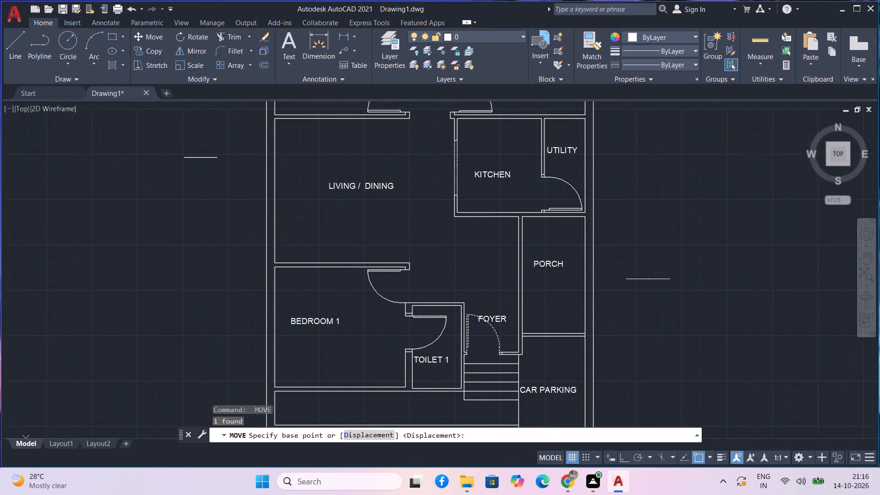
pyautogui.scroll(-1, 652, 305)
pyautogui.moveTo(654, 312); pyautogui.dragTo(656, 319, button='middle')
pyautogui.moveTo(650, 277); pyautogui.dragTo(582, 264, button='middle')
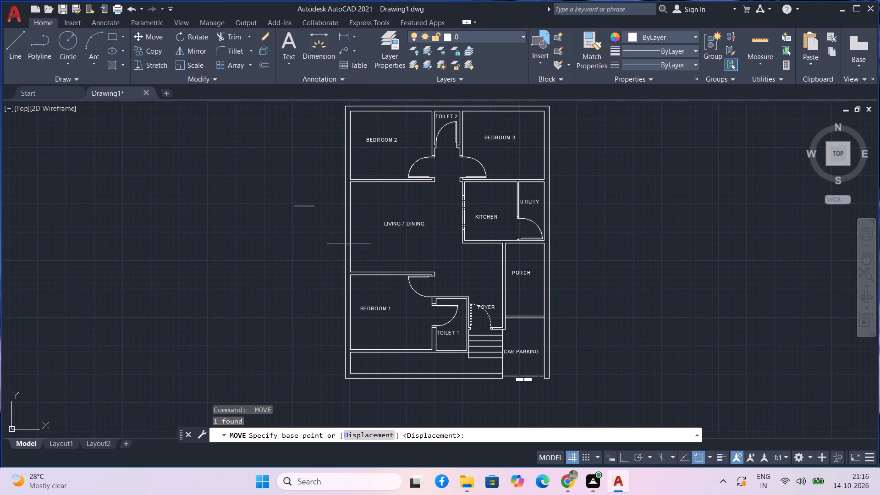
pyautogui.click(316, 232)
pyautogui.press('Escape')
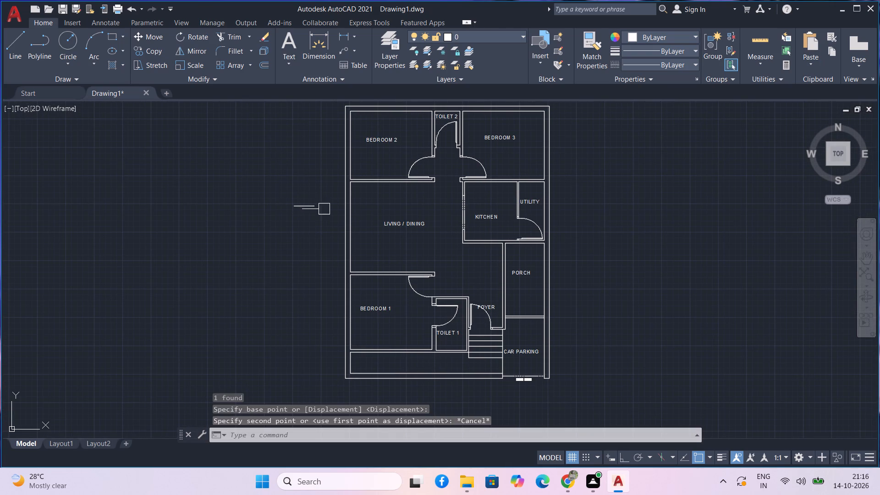
# Erase the stray short horizontal line outside the plan beside the living/dining room's outer wall.
pyautogui.click(324, 214)
pyautogui.click(310, 205)
pyautogui.press('Delete')
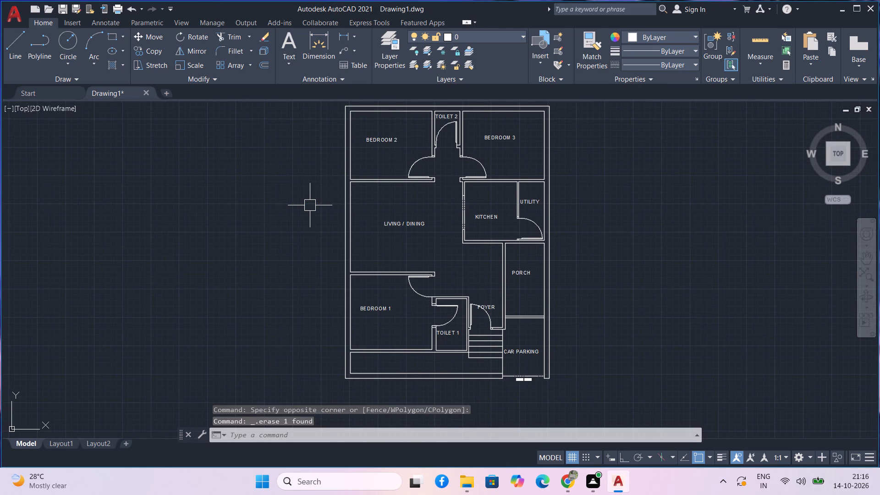
# Hatch the connected outer and inner walls of the house with a solid fill in colour 8.
pyautogui.moveTo(311, 213); pyautogui.dragTo(286, 211, button='middle')
pyautogui.write('H')
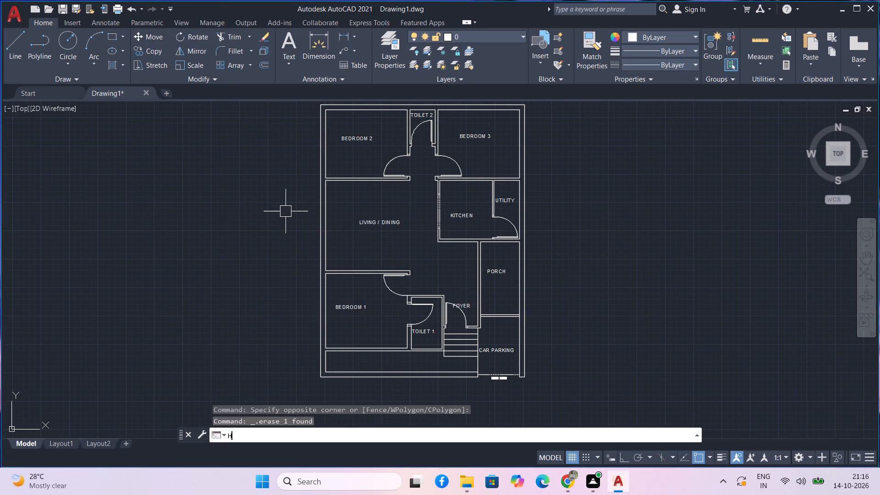
pyautogui.press('space')
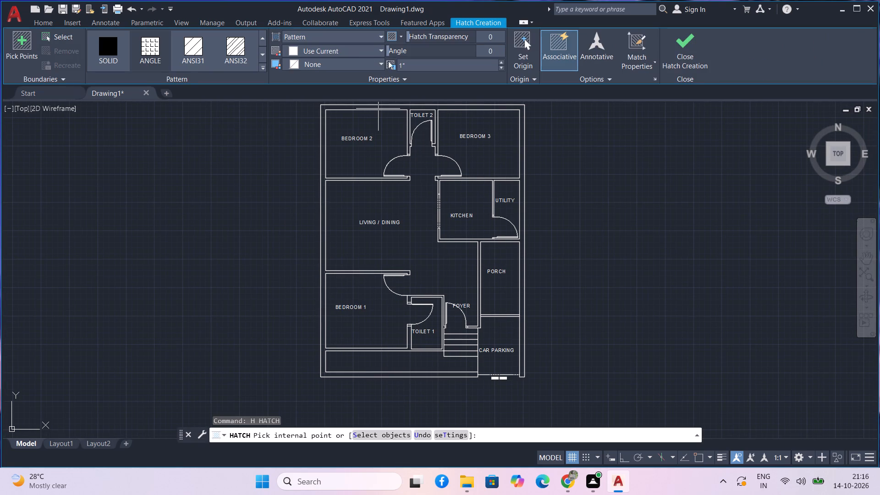
pyautogui.click(319, 48)
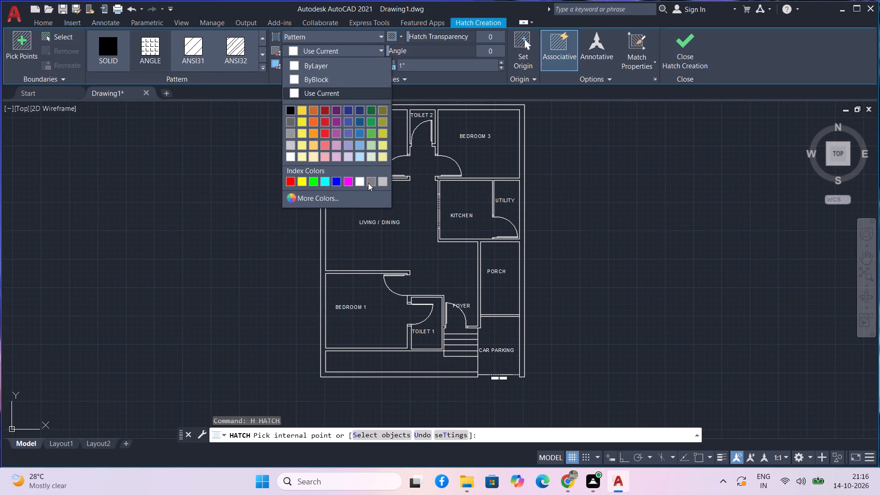
pyautogui.click(375, 186)
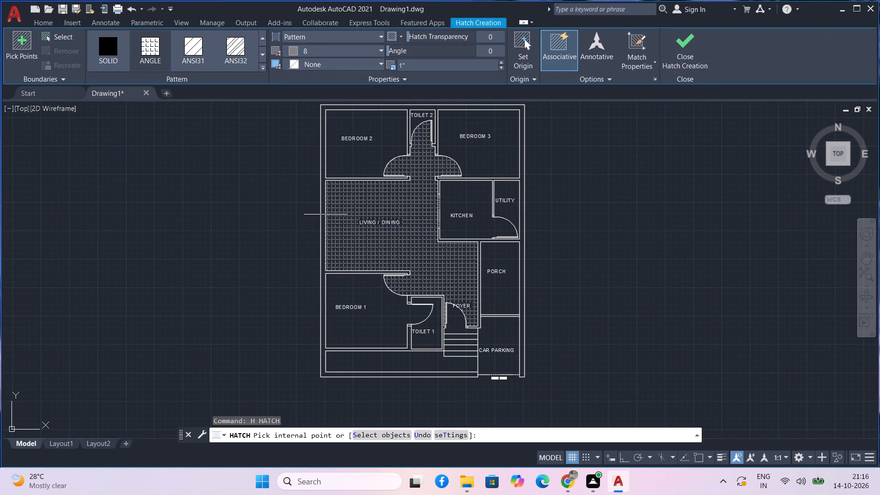
pyautogui.click(342, 37)
pyautogui.click(324, 48)
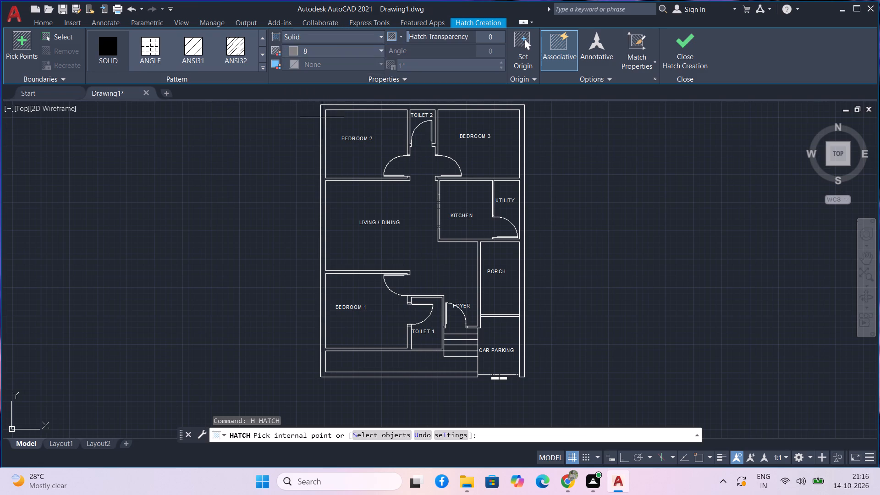
pyautogui.scroll(1, 324, 120)
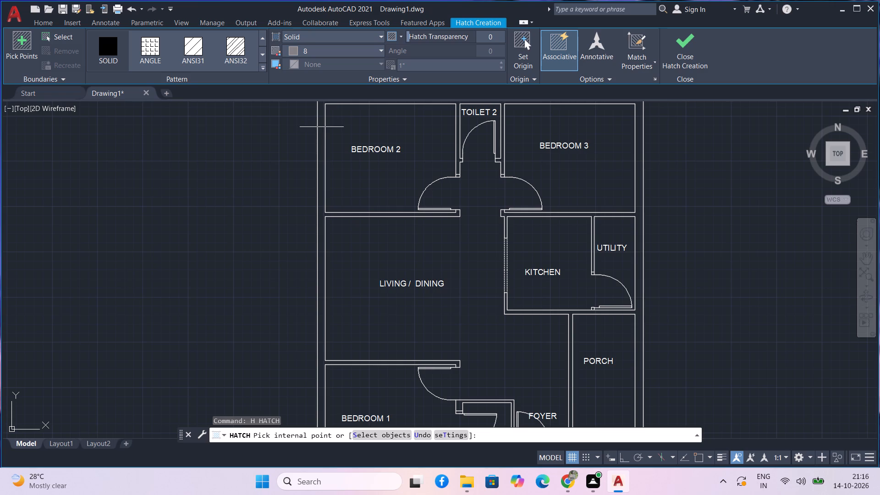
pyautogui.click(320, 170)
pyautogui.scroll(-2, 372, 170)
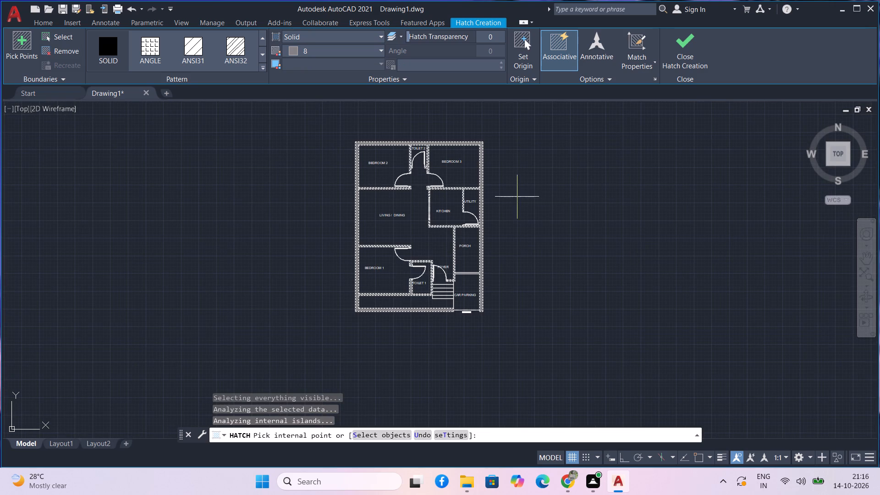
pyautogui.moveTo(528, 209); pyautogui.dragTo(443, 173, button='middle')
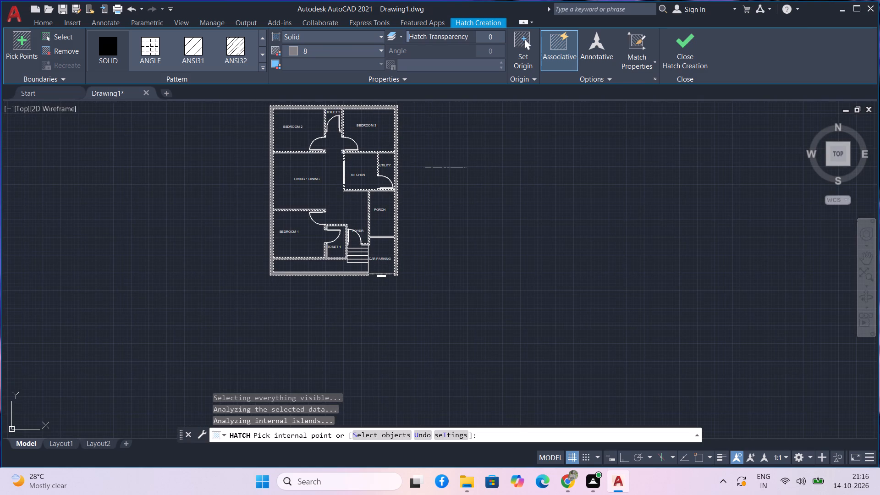
pyautogui.press('space')
# Hatch the thin partition between the porch and car parking with a solid fill in ByBlock colour.
pyautogui.moveTo(445, 167); pyautogui.dragTo(456, 217, button='middle')
pyautogui.scroll(1, 454, 217)
pyautogui.moveTo(454, 217); pyautogui.dragTo(454, 217, button='middle')
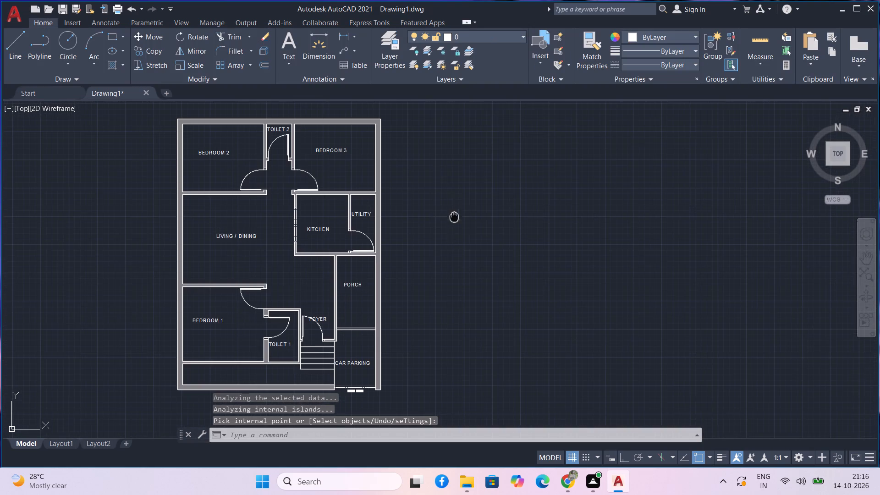
pyautogui.moveTo(454, 217); pyautogui.dragTo(516, 198, button='middle')
pyautogui.moveTo(517, 198); pyautogui.dragTo(561, 198, button='middle')
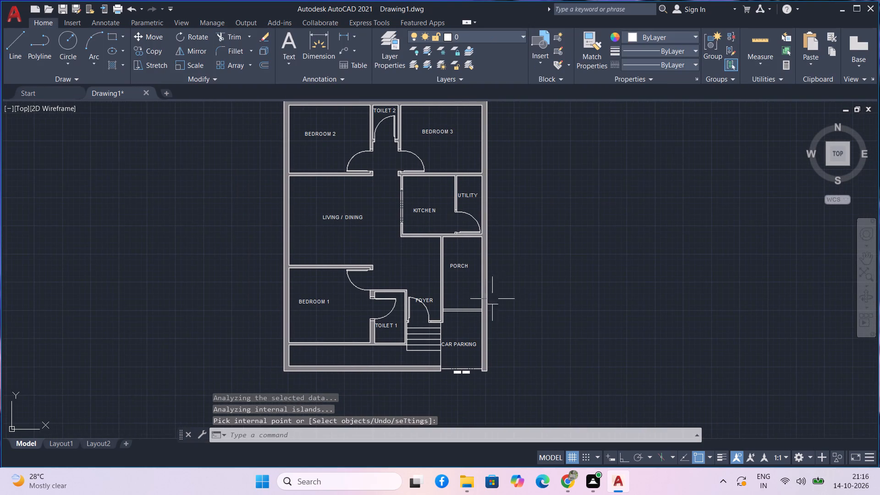
pyautogui.scroll(2, 471, 302)
pyautogui.moveTo(468, 301); pyautogui.dragTo(473, 228, button='middle')
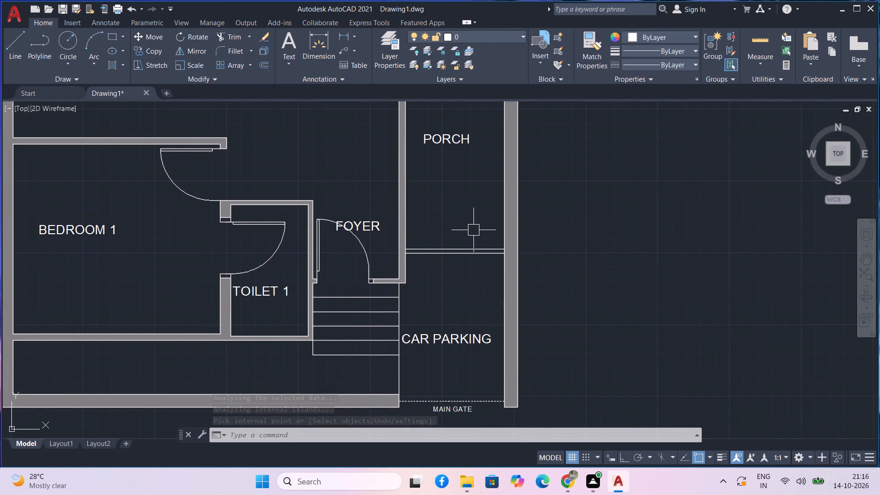
pyautogui.press('h')
pyautogui.press('space')
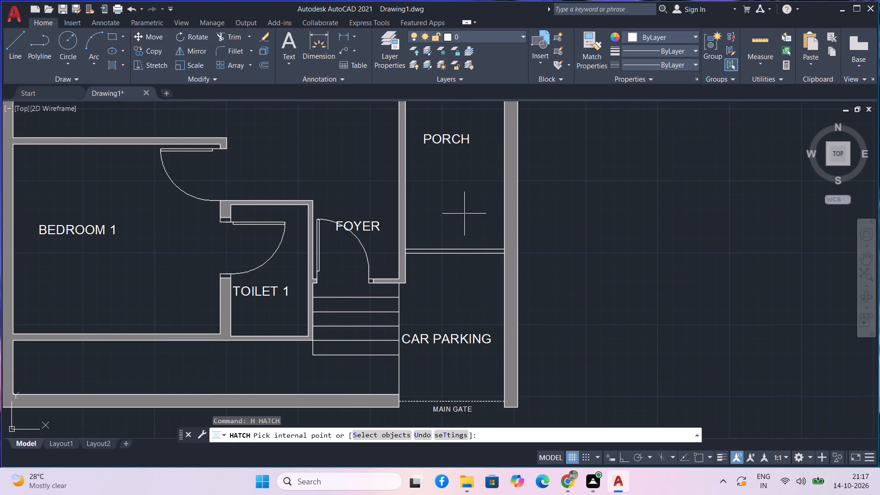
pyautogui.click(319, 48)
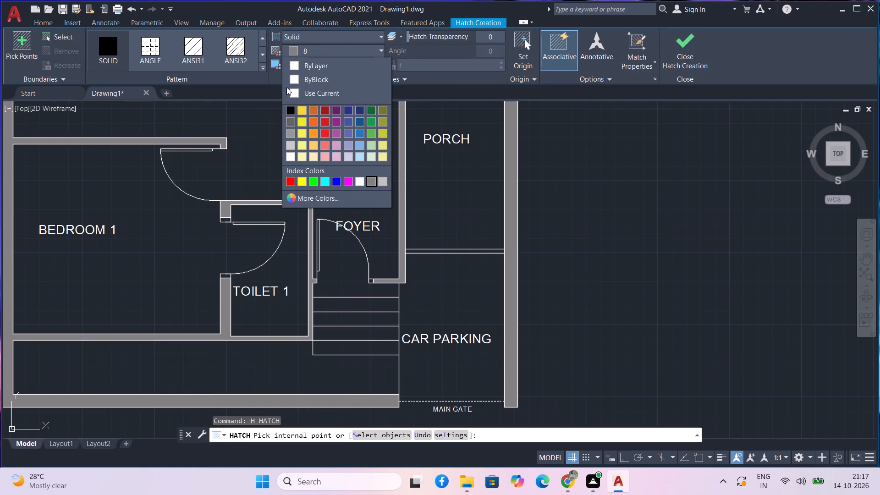
pyautogui.click(292, 84)
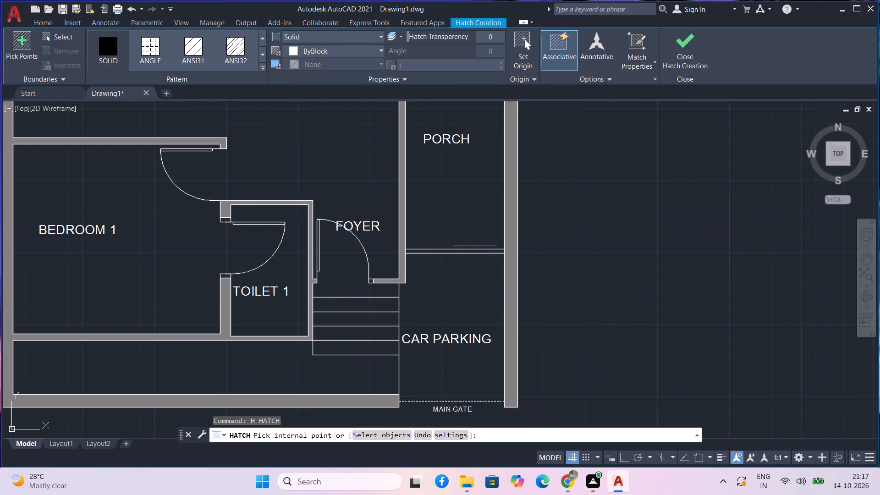
pyautogui.click(473, 252)
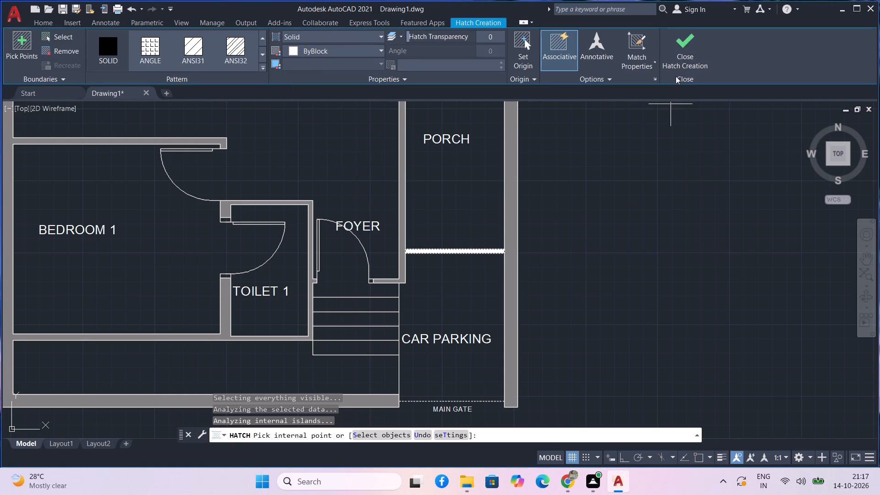
pyautogui.click(679, 53)
pyautogui.scroll(-2, 680, 170)
pyautogui.moveTo(659, 225); pyautogui.dragTo(672, 264, button='middle')
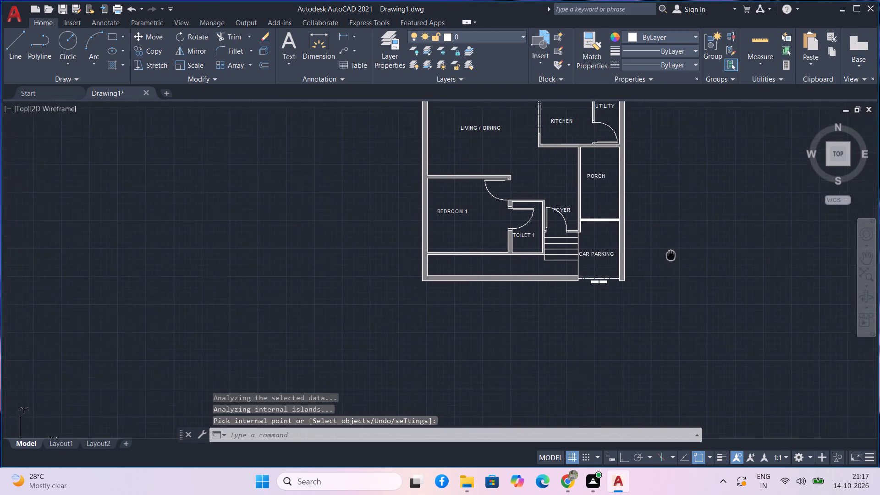
# Hatch Bedroom 1's door leaf with a solid fill in colour DIC 309 from the DIC COLOR GUIDE(R) book.
pyautogui.moveTo(672, 264); pyautogui.dragTo(676, 279, button='middle')
pyautogui.moveTo(468, 242); pyautogui.dragTo(465, 251, button='middle')
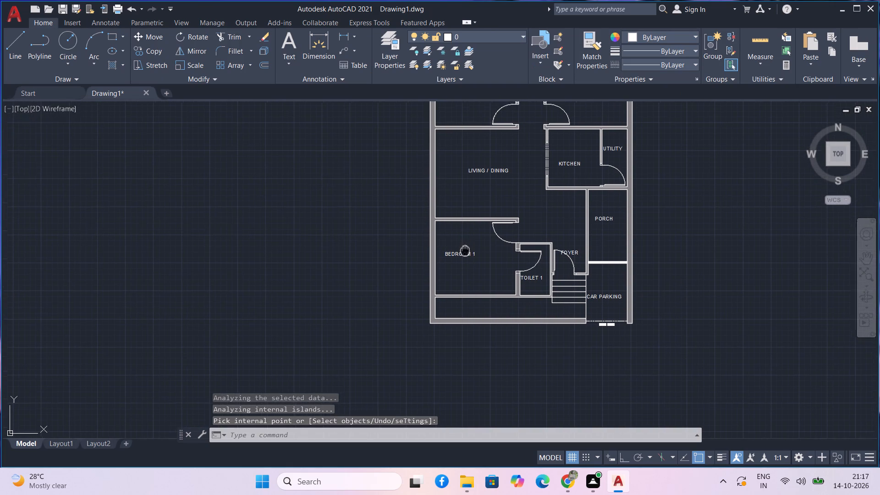
pyautogui.moveTo(465, 251); pyautogui.dragTo(465, 252, button='middle')
pyautogui.scroll(3, 515, 234)
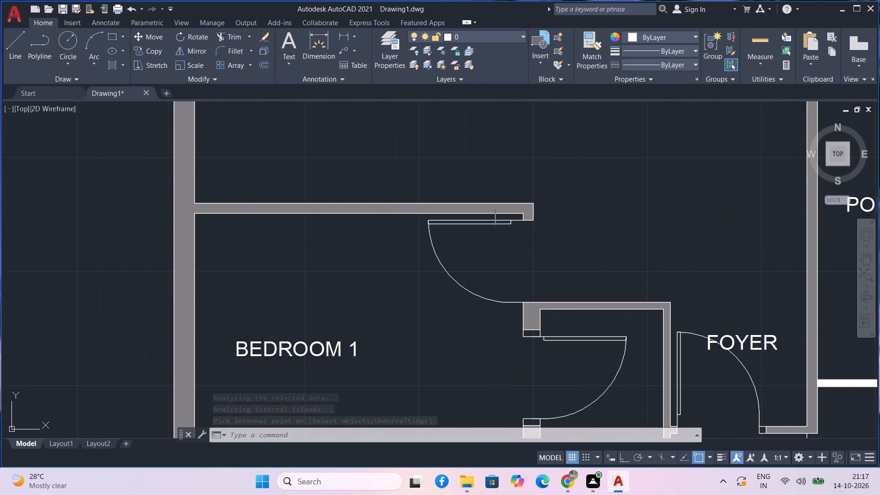
pyautogui.write('H')
pyautogui.press('space')
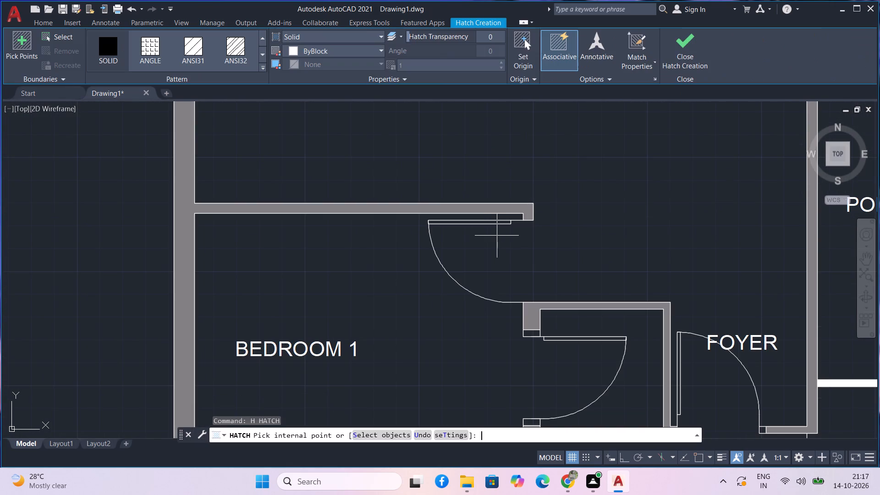
pyautogui.click(364, 53)
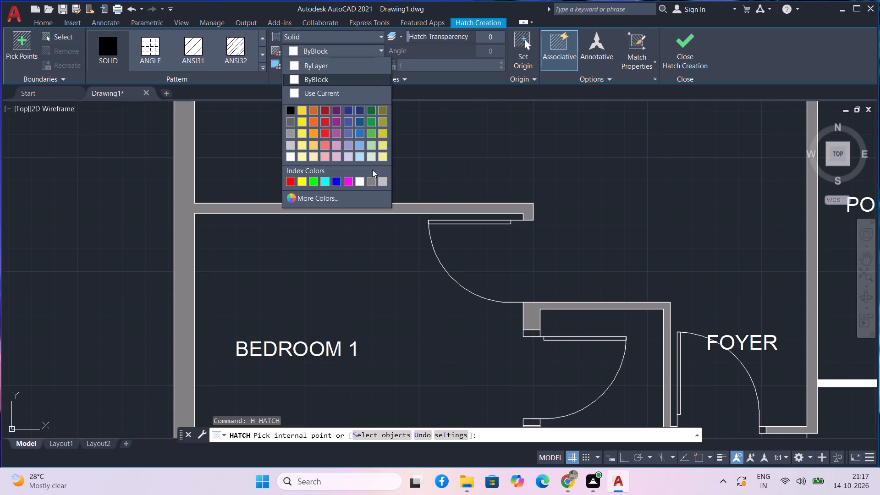
pyautogui.click(330, 194)
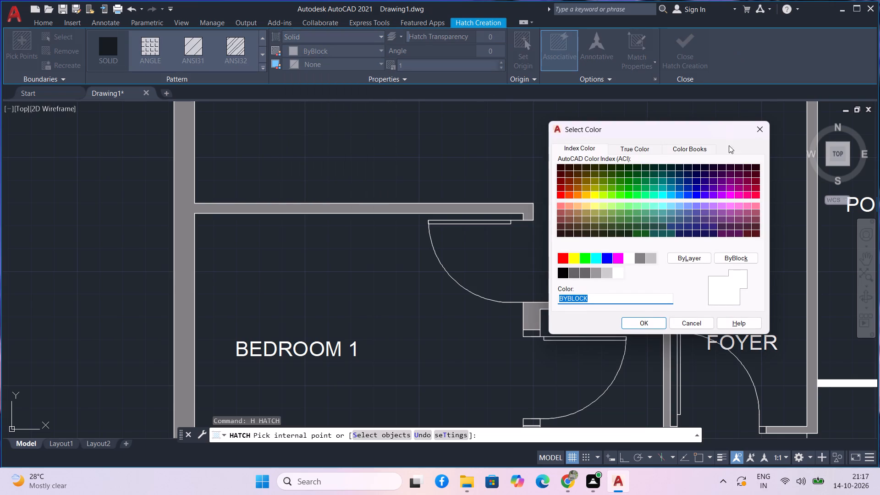
pyautogui.moveTo(695, 142); pyautogui.dragTo(695, 152)
pyautogui.click(694, 145)
pyautogui.scroll(-2, 685, 188)
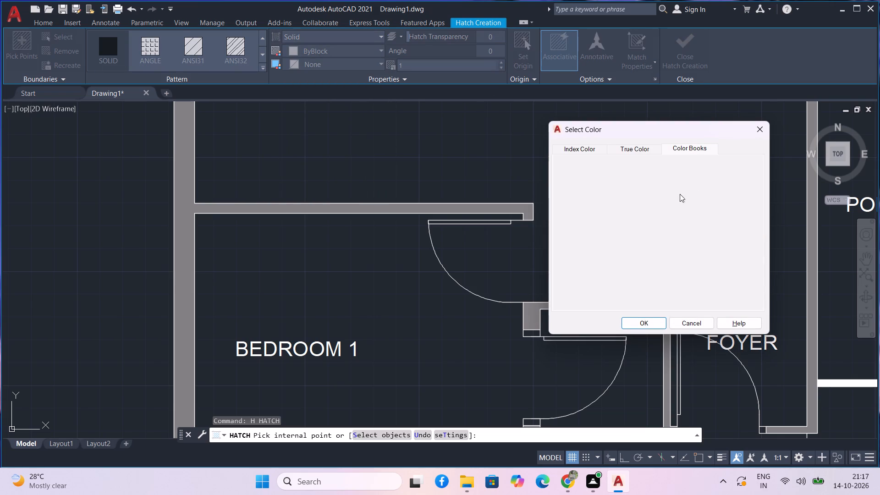
pyautogui.click(686, 218)
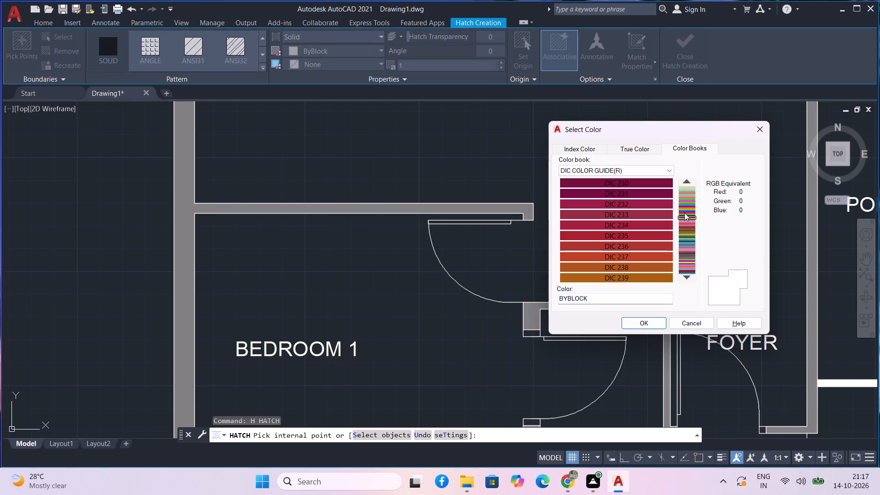
pyautogui.click(684, 215)
pyautogui.click(684, 216)
pyautogui.doubleClick(684, 217)
pyautogui.click(685, 226)
pyautogui.moveTo(685, 229); pyautogui.dragTo(685, 235)
pyautogui.click(685, 240)
pyautogui.click(686, 226)
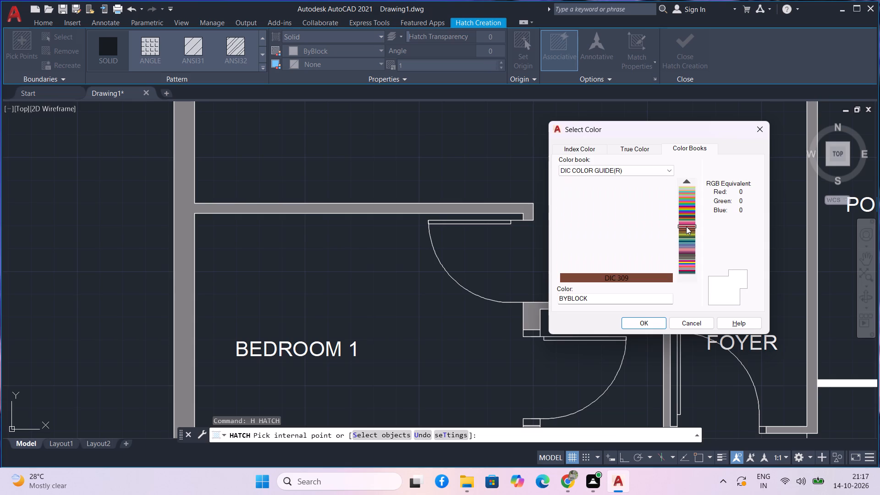
pyautogui.scroll(-1, 646, 251)
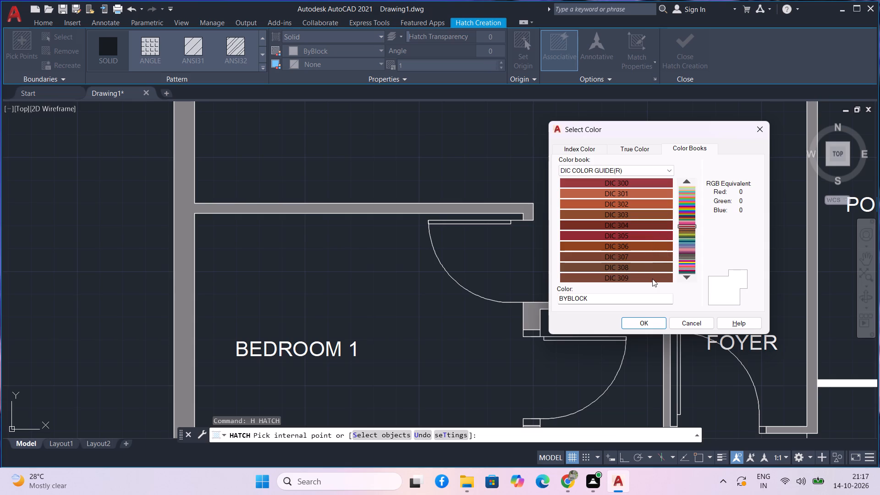
pyautogui.click(652, 279)
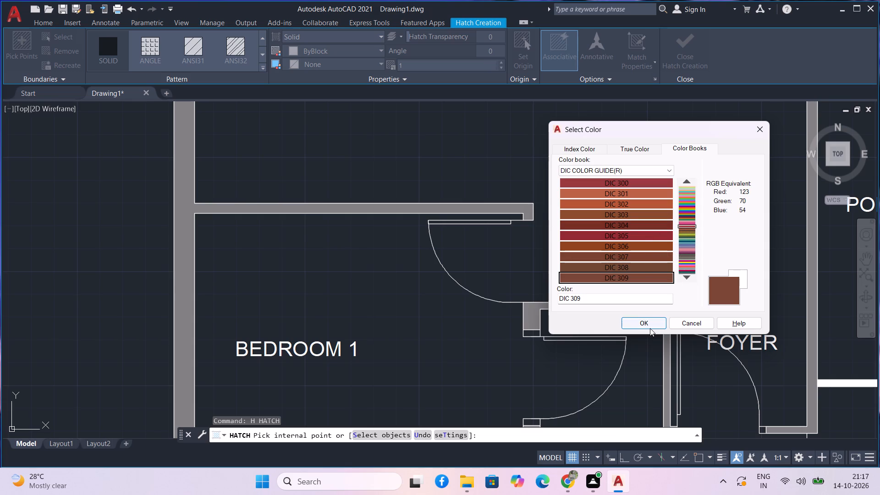
pyautogui.click(650, 326)
pyautogui.scroll(1, 495, 211)
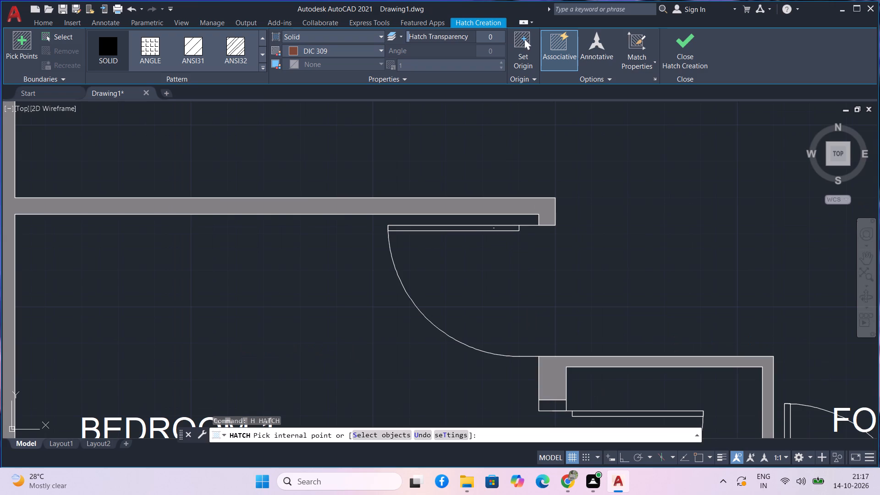
pyautogui.click(492, 230)
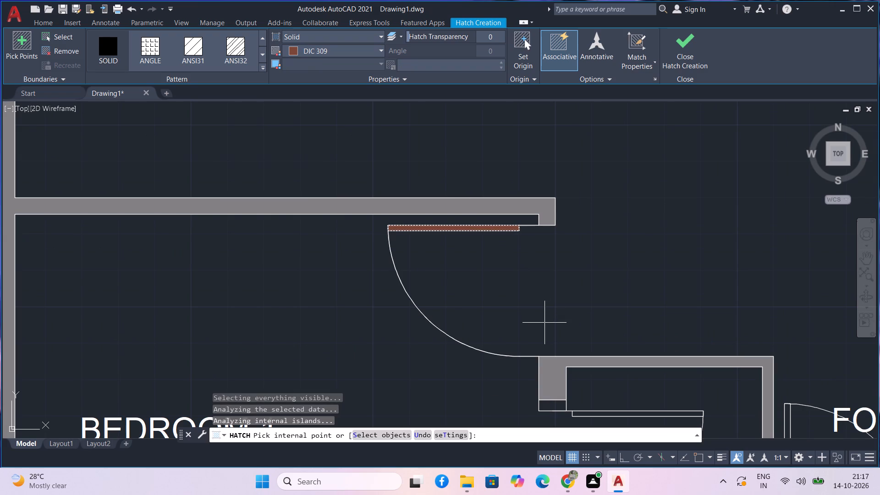
# Add Toilet 1's door leaf and the frame blocks on both sides of its opening to the DIC 309 solid hatch.
pyautogui.scroll(-2, 544, 323)
pyautogui.moveTo(551, 323); pyautogui.dragTo(400, 95, button='middle')
pyautogui.scroll(3, 401, 157)
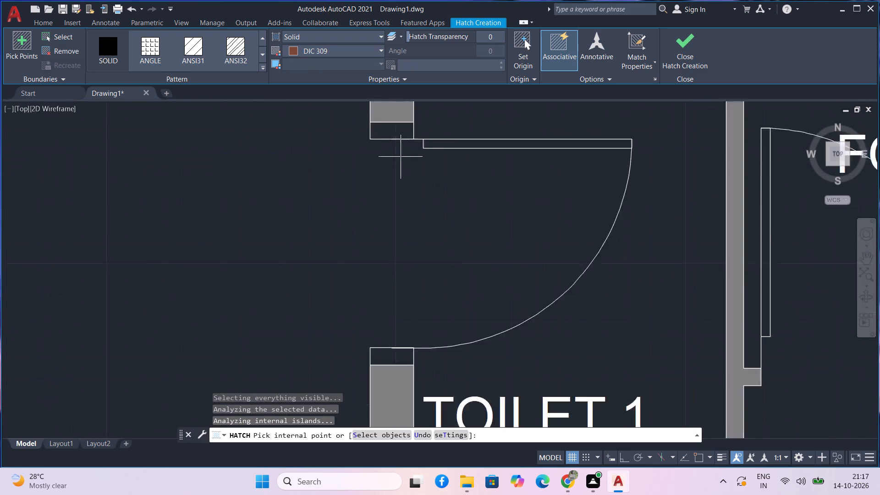
pyautogui.click(464, 139)
pyautogui.click(379, 111)
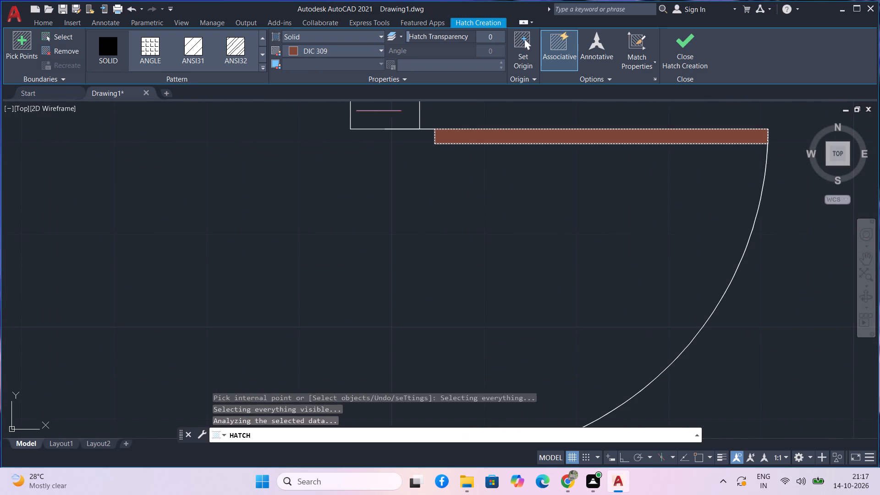
pyautogui.scroll(-4, 382, 124)
pyautogui.moveTo(406, 195); pyautogui.dragTo(399, 155, button='middle')
pyautogui.scroll(1, 390, 179)
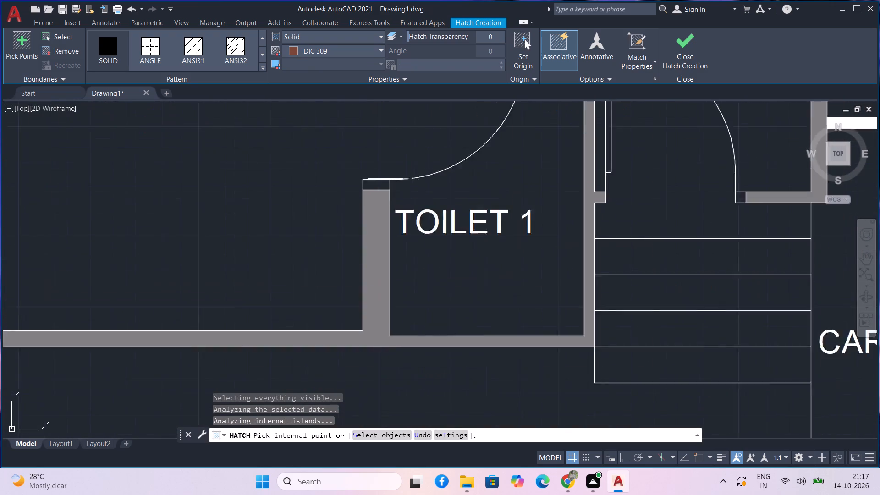
pyautogui.scroll(2, 390, 179)
pyautogui.click(363, 198)
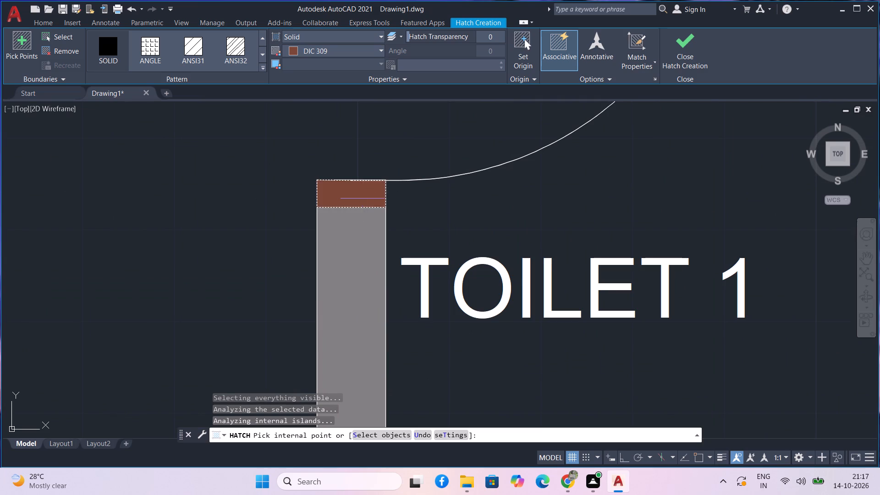
# Add the foyer's entrance door leaf and the frame block at the opposite wall end to the DIC 309 solid hatch.
pyautogui.scroll(-2, 379, 195)
pyautogui.scroll(-1, 498, 188)
pyautogui.moveTo(498, 188); pyautogui.dragTo(343, 189, button='middle')
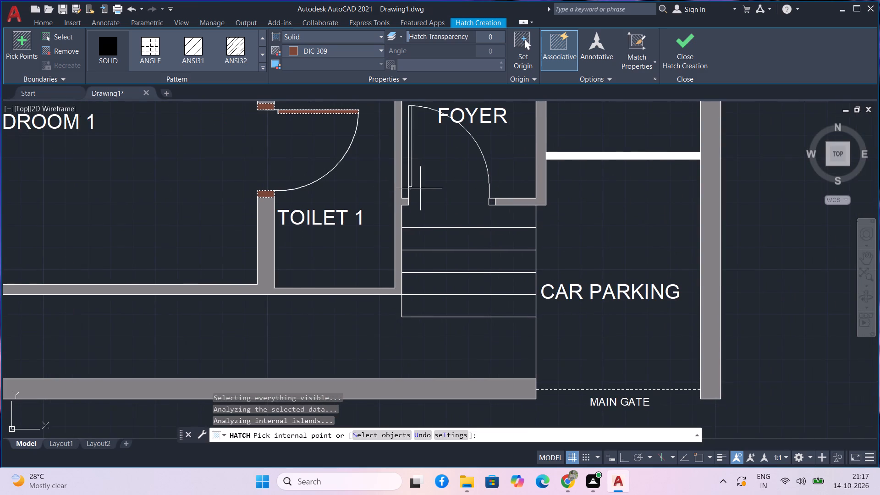
pyautogui.scroll(3, 400, 180)
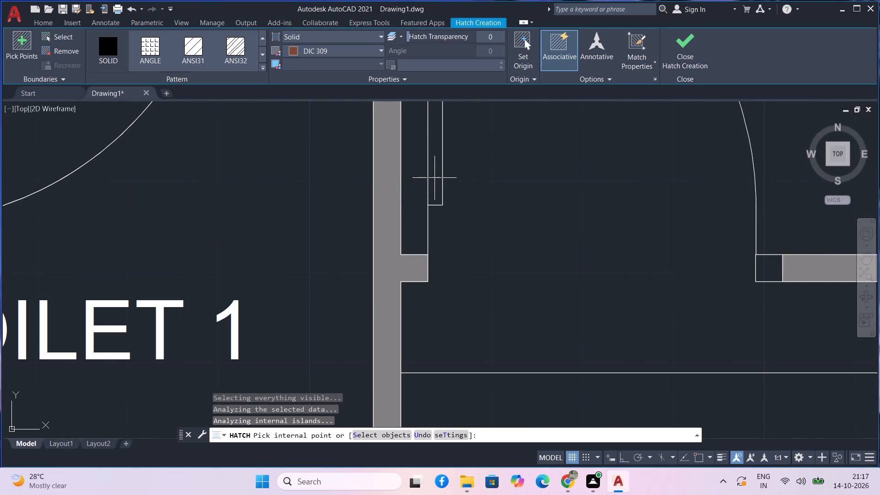
pyautogui.click(434, 178)
pyautogui.scroll(-2, 499, 206)
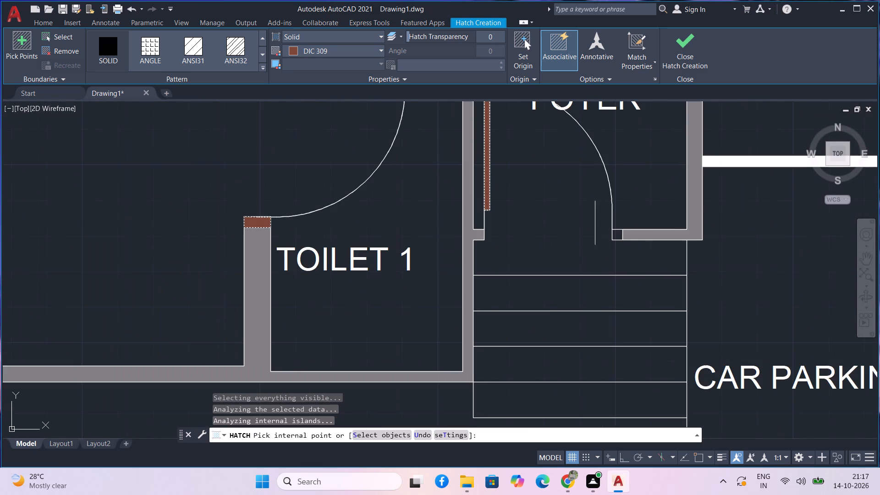
pyautogui.scroll(3, 627, 233)
pyautogui.click(590, 233)
pyautogui.scroll(-3, 590, 233)
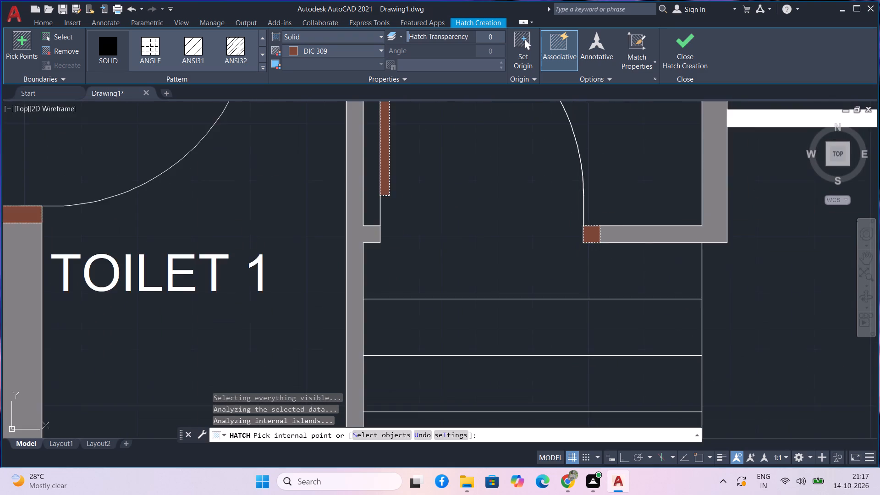
# Add the utility door's leaf and both of its frame blocks to the DIC 309 solid hatch.
pyautogui.scroll(-2, 590, 235)
pyautogui.scroll(-1, 650, 214)
pyautogui.moveTo(657, 242); pyautogui.dragTo(657, 343, button='middle')
pyautogui.scroll(-1, 656, 336)
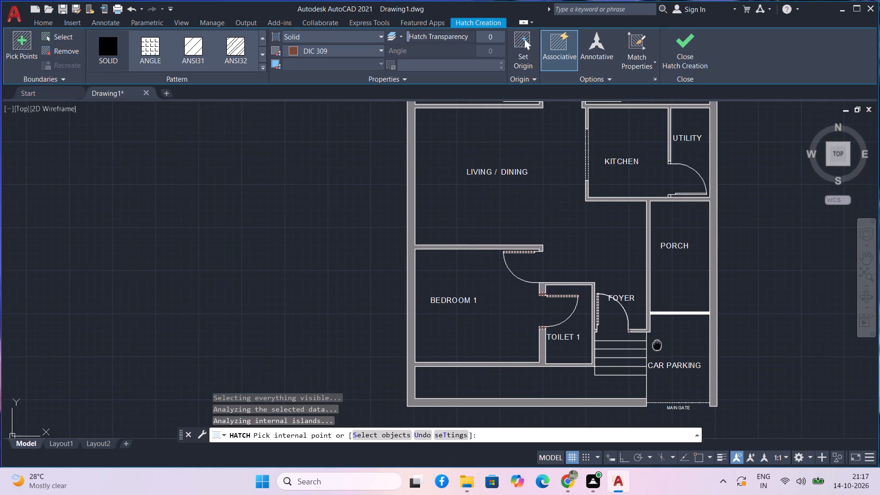
pyautogui.moveTo(562, 215); pyautogui.dragTo(562, 264, button='middle')
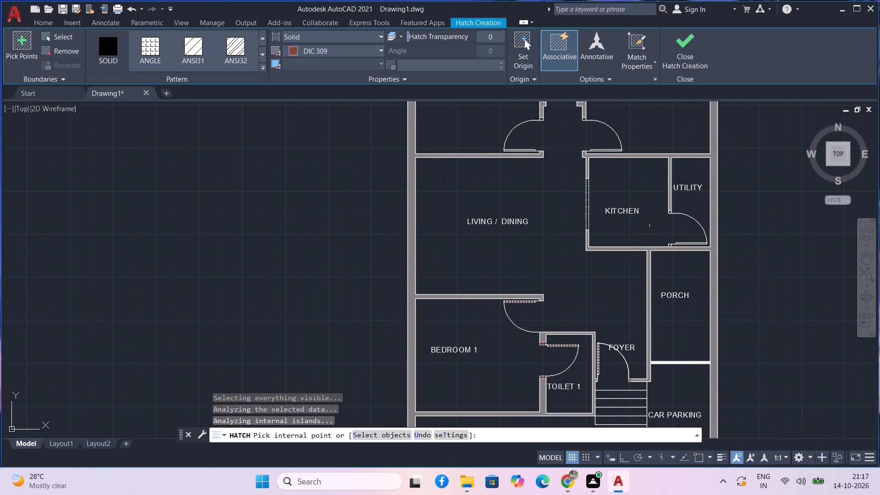
pyautogui.scroll(5, 667, 246)
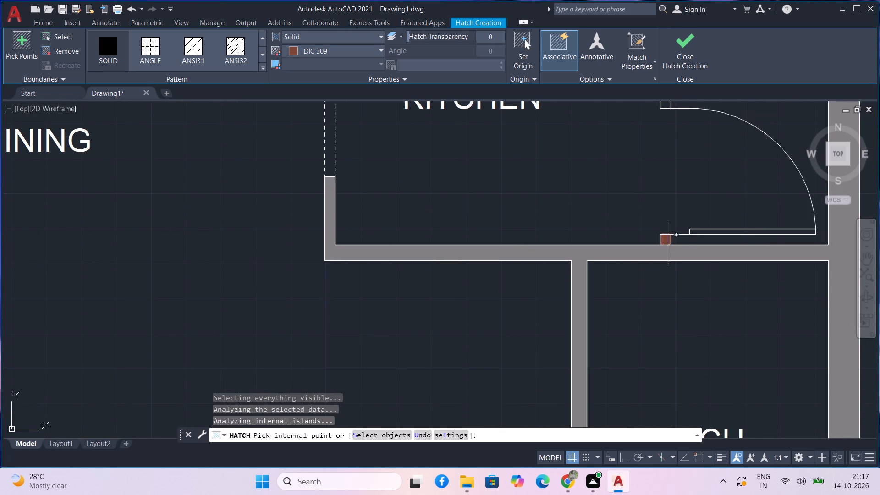
pyautogui.scroll(3, 646, 250)
pyautogui.click(699, 229)
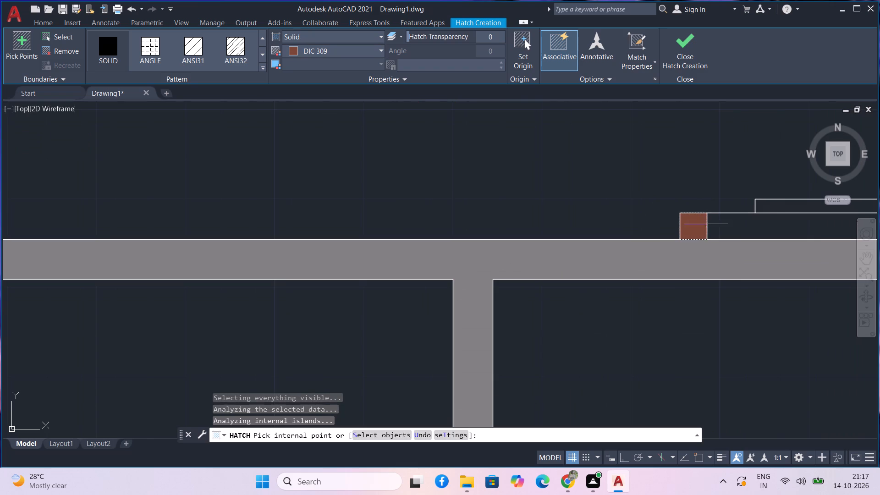
pyautogui.click(769, 209)
pyautogui.scroll(-2, 686, 186)
pyautogui.moveTo(564, 172); pyautogui.dragTo(565, 268, button='middle')
pyautogui.scroll(-1, 561, 215)
pyautogui.scroll(3, 638, 181)
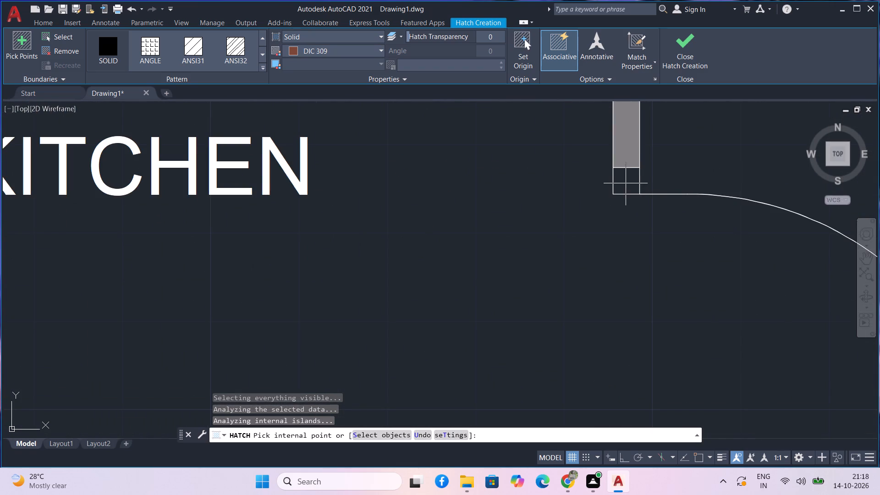
pyautogui.click(626, 183)
# Add the Bedroom 2 and Bedroom 3 door leaves and the frame block opposite each leaf to the DIC 309 solid hatch.
pyautogui.scroll(-2, 495, 178)
pyautogui.scroll(-1, 443, 197)
pyautogui.moveTo(443, 198); pyautogui.dragTo(451, 247, button='middle')
pyautogui.scroll(-2, 451, 225)
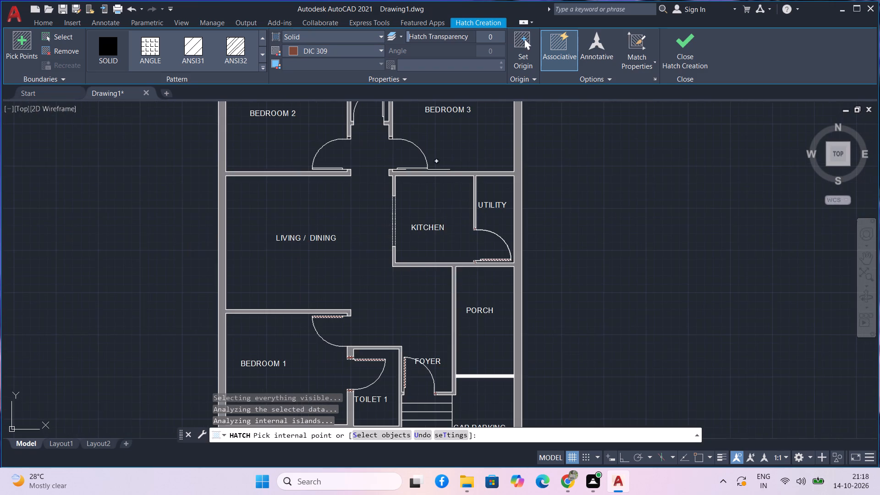
pyautogui.moveTo(428, 173); pyautogui.dragTo(439, 227, button='middle')
pyautogui.scroll(4, 413, 197)
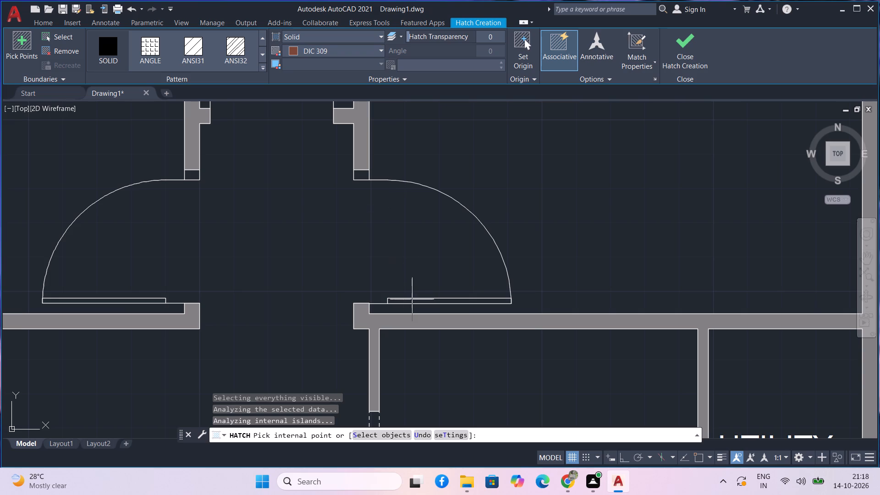
pyautogui.click(414, 300)
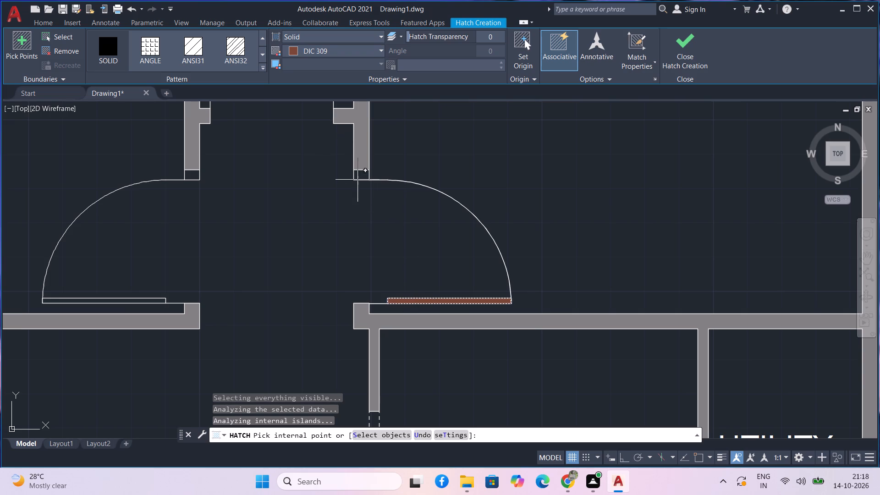
pyautogui.click(360, 177)
pyautogui.click(193, 175)
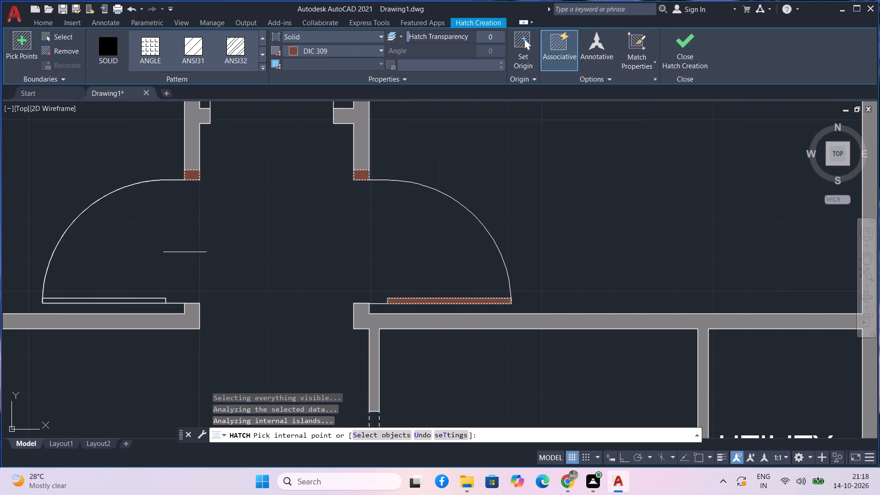
pyautogui.scroll(2, 132, 300)
pyautogui.click(132, 306)
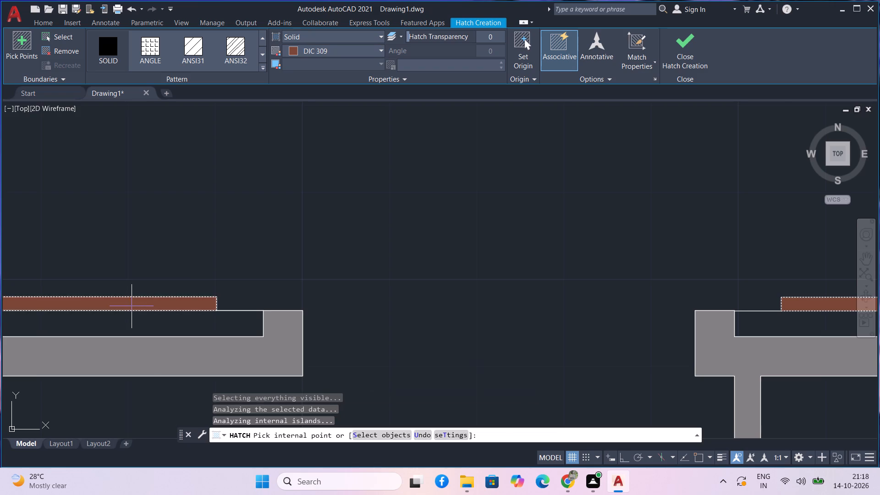
# Add Toilet 2's door leaf to the DIC 309 solid hatch.
pyautogui.scroll(-2, 132, 306)
pyautogui.scroll(-1, 206, 254)
pyautogui.moveTo(206, 255); pyautogui.dragTo(211, 383, button='middle')
pyautogui.scroll(2, 249, 301)
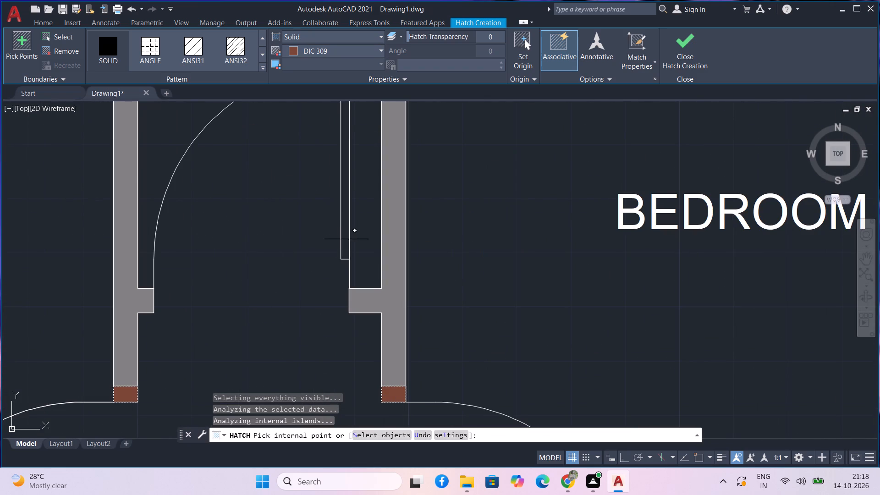
pyautogui.click(345, 227)
# Review the plan from Toilet 2 down to the main gate for door leaves and frame blocks still without fill.
pyautogui.scroll(-2, 345, 227)
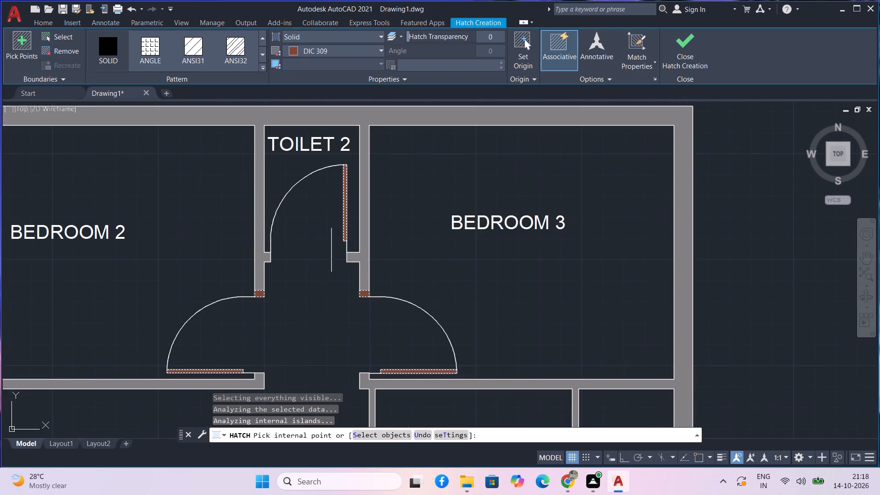
pyautogui.moveTo(328, 250); pyautogui.dragTo(311, 186, button='middle')
pyautogui.scroll(-1, 308, 211)
pyautogui.moveTo(302, 297); pyautogui.dragTo(309, 180, button='middle')
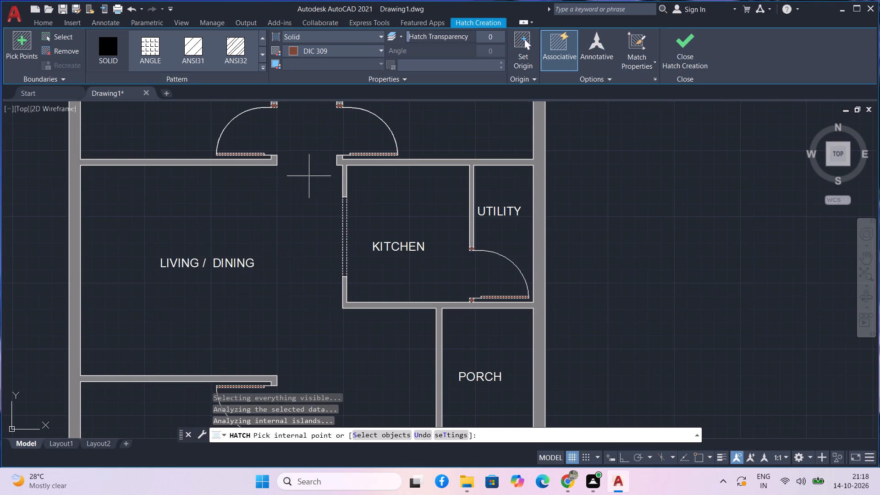
pyautogui.moveTo(303, 247); pyautogui.dragTo(301, 218, button='middle')
pyautogui.moveTo(293, 288); pyautogui.dragTo(297, 232, button='middle')
pyautogui.moveTo(298, 313); pyautogui.dragTo(299, 248, button='middle')
pyautogui.moveTo(302, 260); pyautogui.dragTo(303, 238, button='middle')
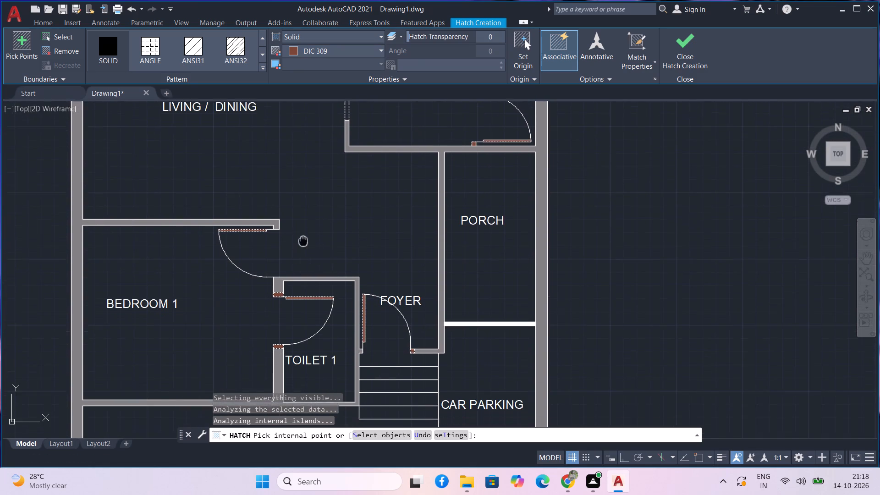
pyautogui.moveTo(303, 238); pyautogui.dragTo(304, 231, button='middle')
pyautogui.moveTo(332, 343); pyautogui.dragTo(329, 275, button='middle')
pyautogui.moveTo(329, 291); pyautogui.dragTo(328, 283, button='middle')
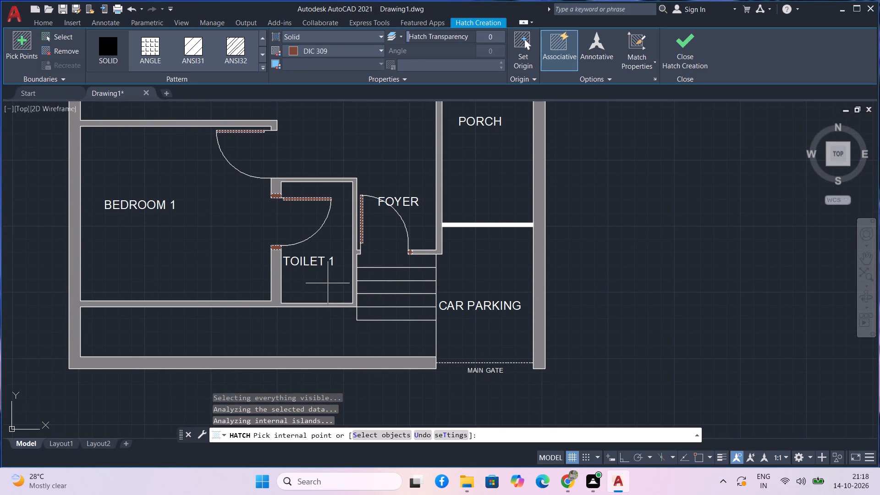
# Finish the DIC 309 solid hatch of the door leaves and frame blocks.
pyautogui.press('space')
# With Ortho on, draw a horizontal road line about 29'-6" long below the main gate and the south wall, roughly spanning the house.
pyautogui.scroll(-1, 328, 283)
pyautogui.moveTo(328, 283); pyautogui.dragTo(328, 377, button='middle')
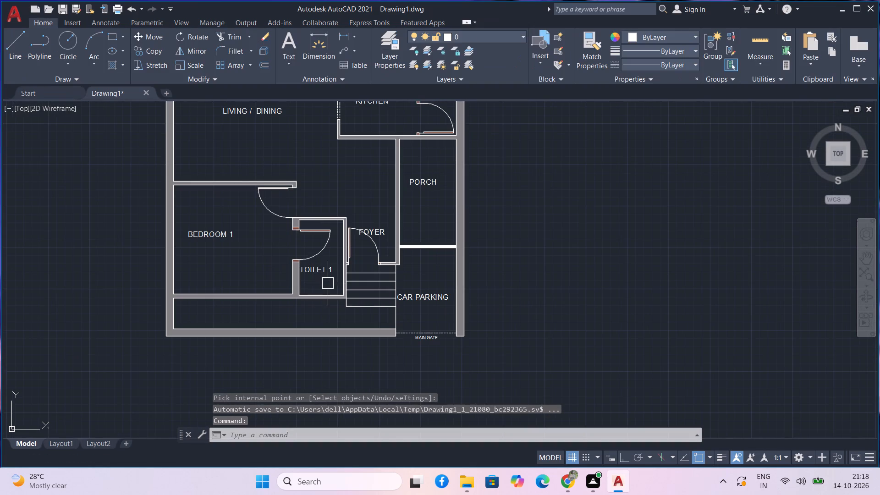
pyautogui.moveTo(328, 377); pyautogui.dragTo(328, 379, button='middle')
pyautogui.moveTo(509, 269); pyautogui.dragTo(515, 311, button='middle')
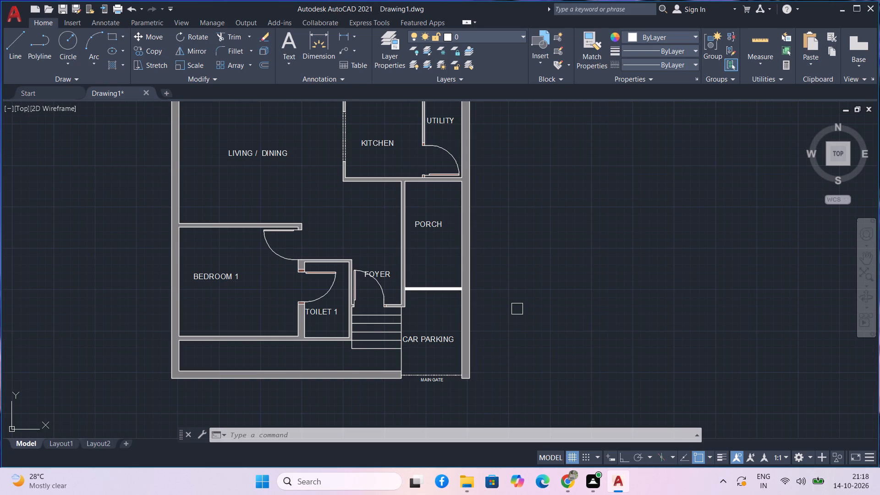
pyautogui.moveTo(607, 254); pyautogui.dragTo(589, 203, button='middle')
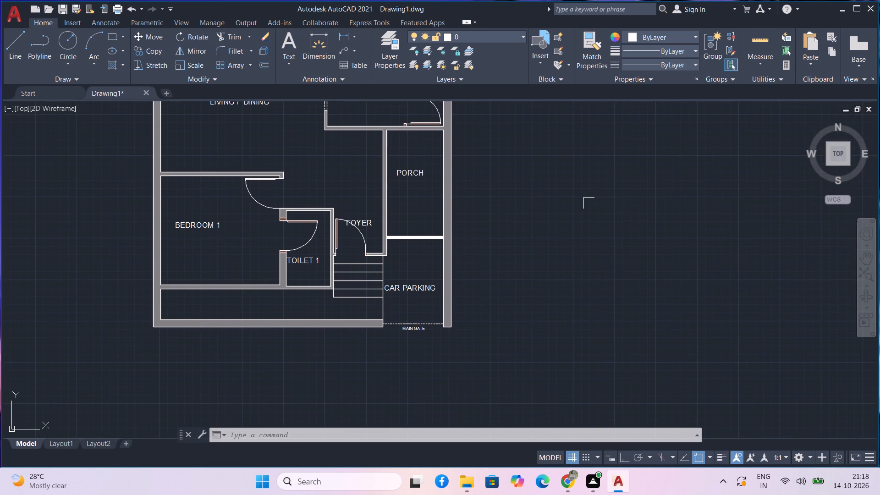
pyautogui.write('L')
pyautogui.press('space')
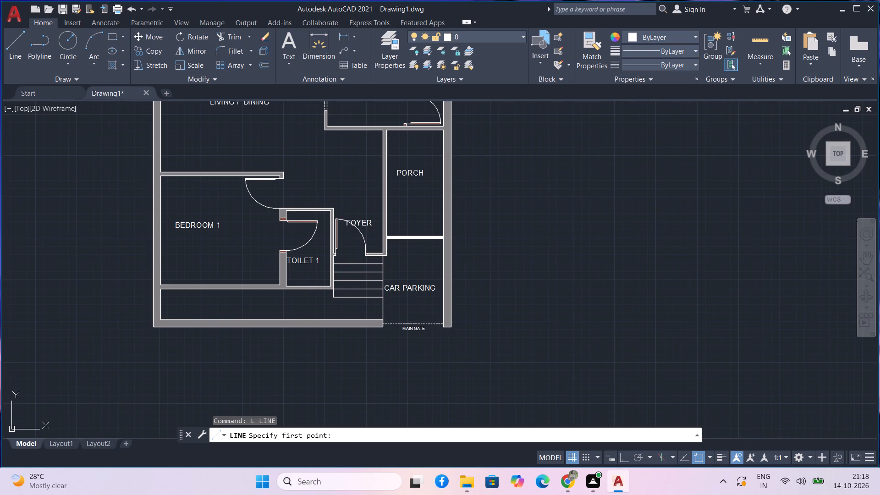
pyautogui.press('F8')
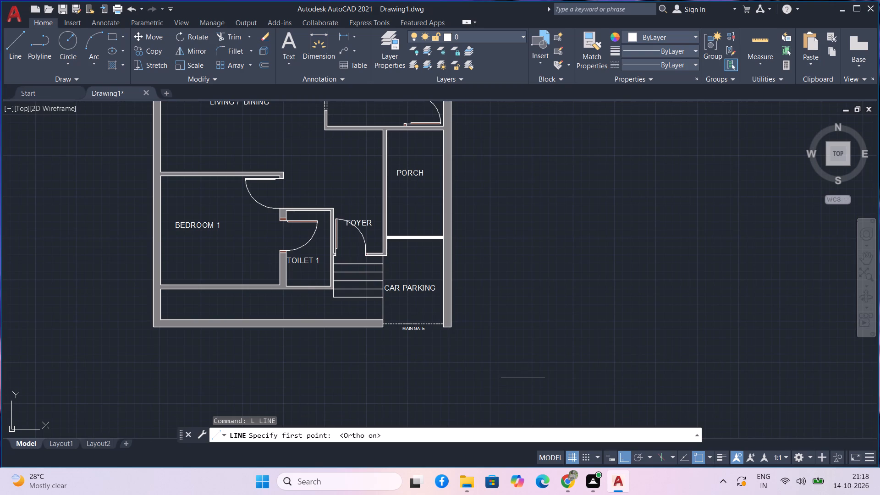
pyautogui.scroll(2, 451, 348)
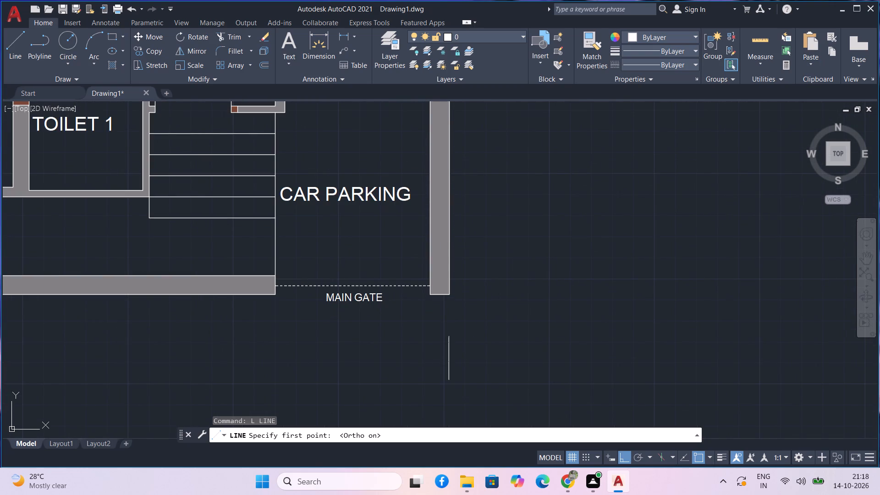
pyautogui.click(450, 384)
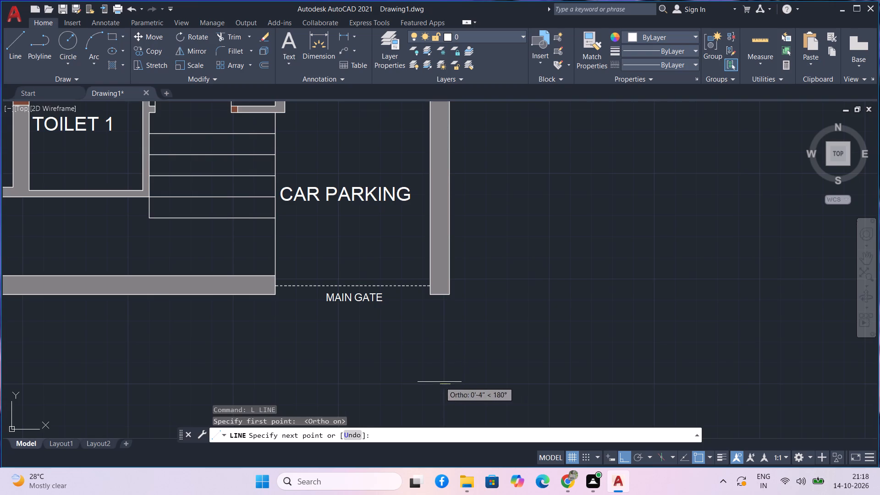
pyautogui.scroll(-2, 176, 367)
pyautogui.moveTo(176, 367); pyautogui.dragTo(491, 337, button='middle')
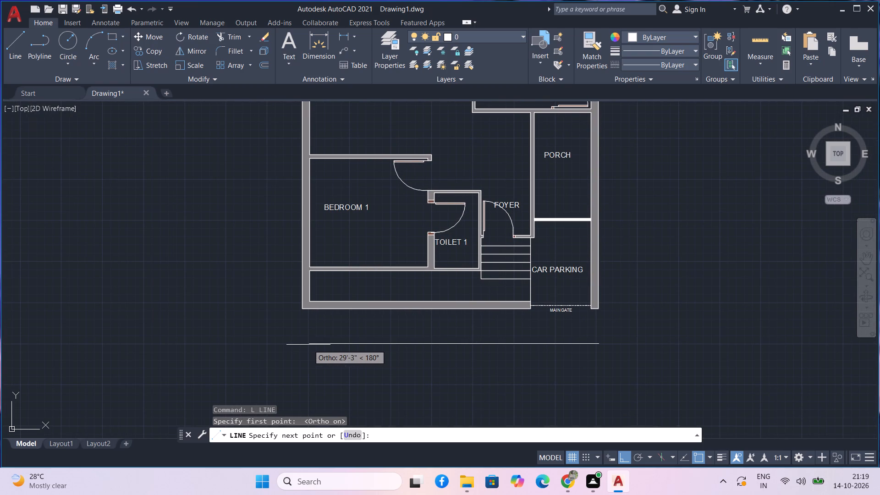
pyautogui.scroll(2, 304, 344)
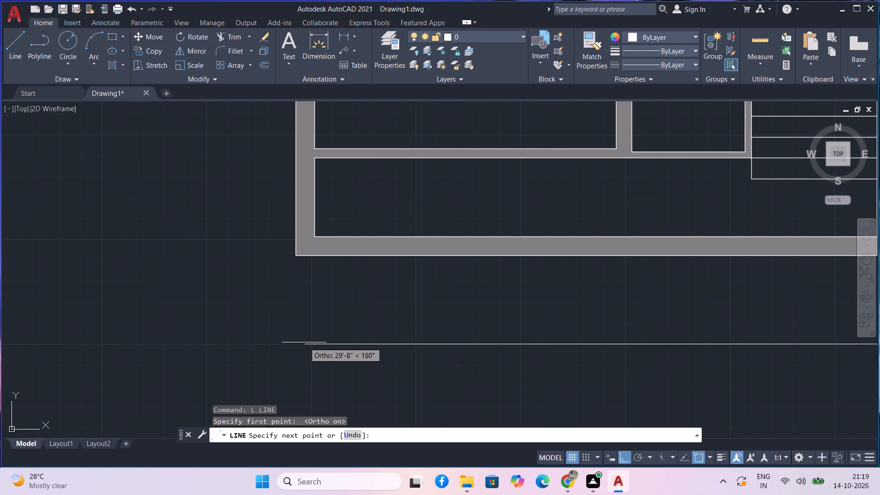
pyautogui.click(311, 333)
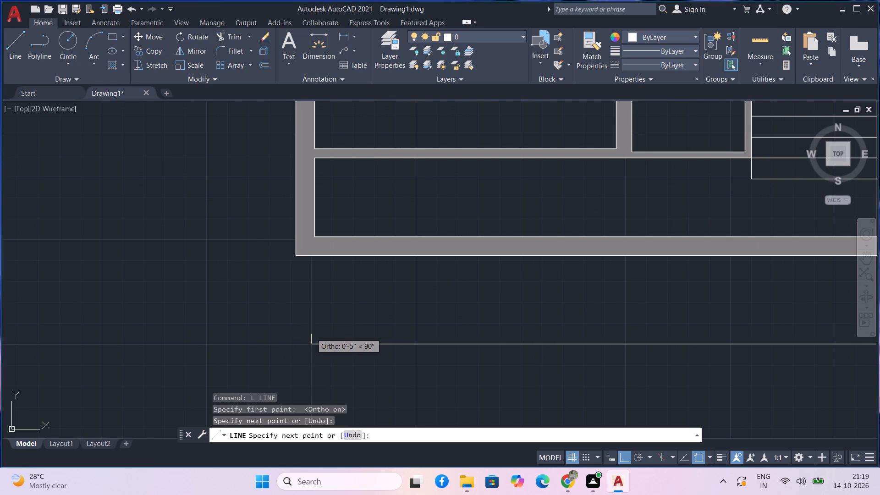
pyautogui.press('space')
# Add the single-line text ROAD, unrotated, between the south wall and the road line.
pyautogui.scroll(-1, 324, 382)
pyautogui.moveTo(327, 379); pyautogui.dragTo(238, 330, button='middle')
pyautogui.moveTo(467, 346); pyautogui.dragTo(468, 331, button='middle')
pyautogui.moveTo(468, 331); pyautogui.dragTo(489, 340, button='middle')
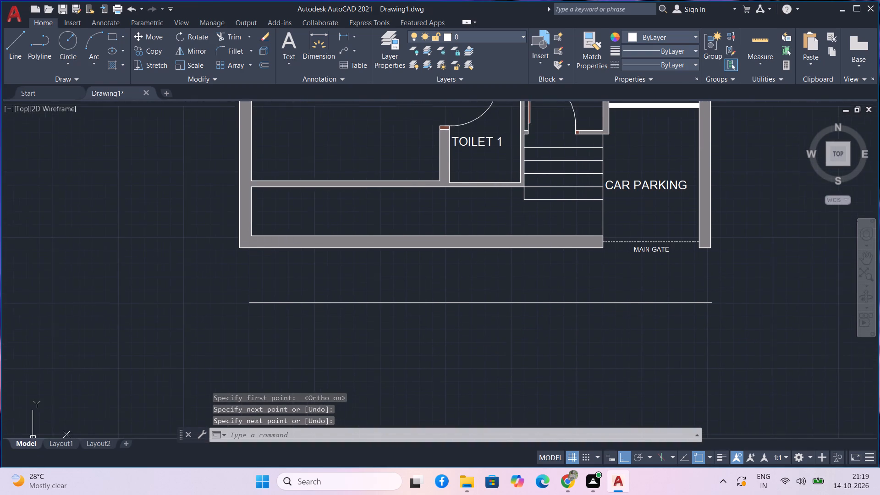
pyautogui.moveTo(489, 340); pyautogui.dragTo(499, 351, button='middle')
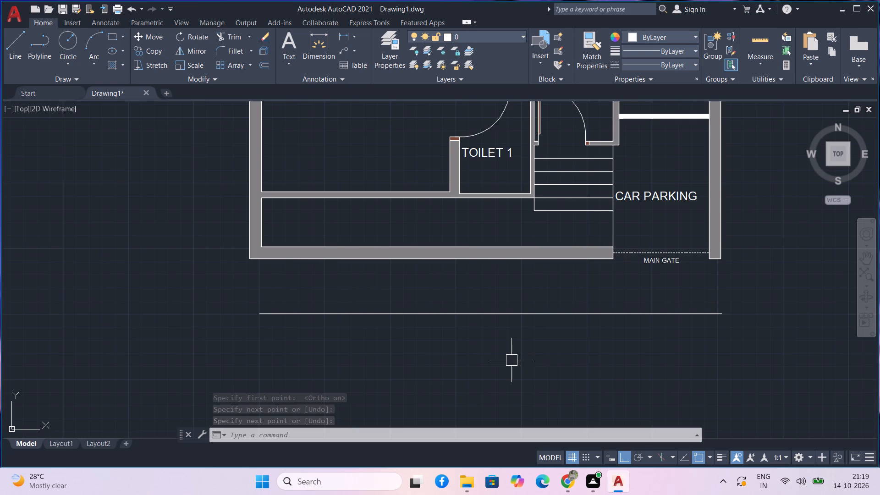
pyautogui.write('TEXT')
pyautogui.press('space')
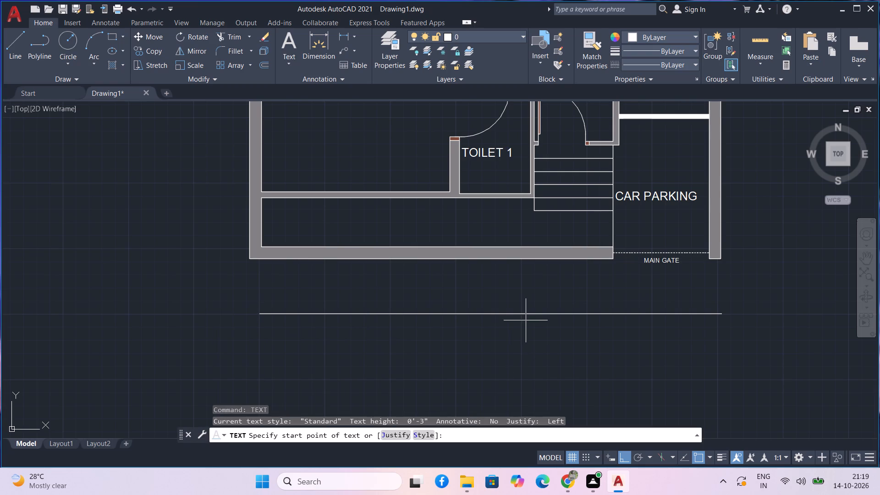
pyautogui.scroll(2, 412, 310)
pyautogui.moveTo(517, 308); pyautogui.dragTo(469, 301, button='middle')
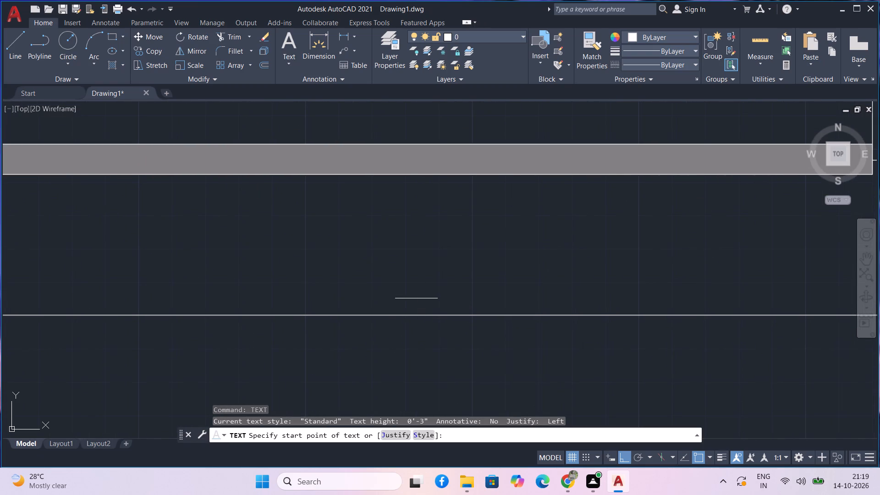
pyautogui.click(338, 285)
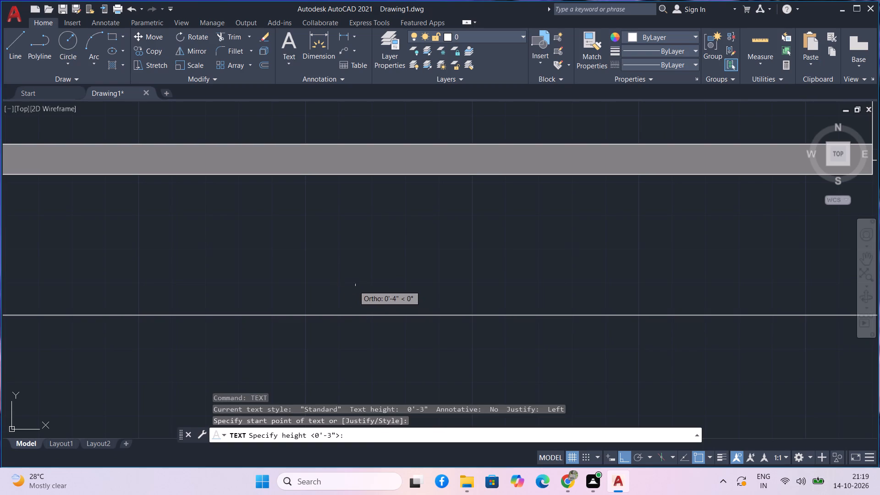
pyautogui.tripleClick(358, 286)
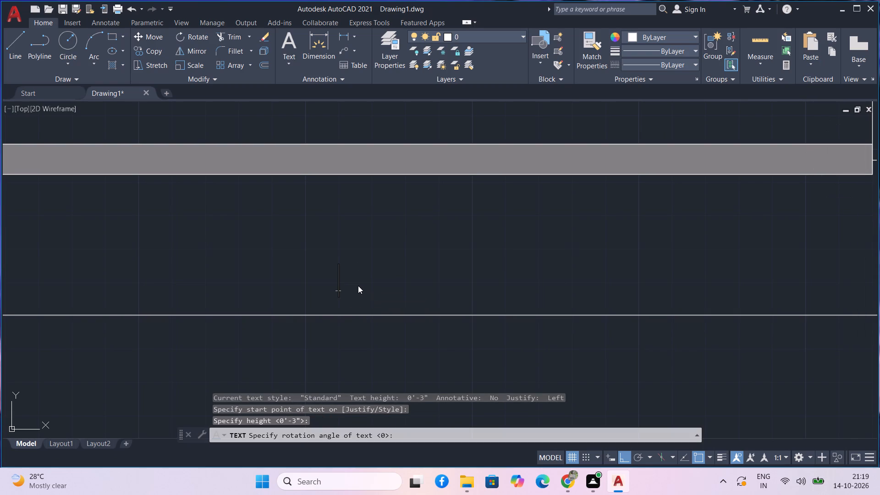
pyautogui.write('RO')
pyautogui.write('AD')
pyautogui.press('space')
pyautogui.press('Return')
pyautogui.press('Return')
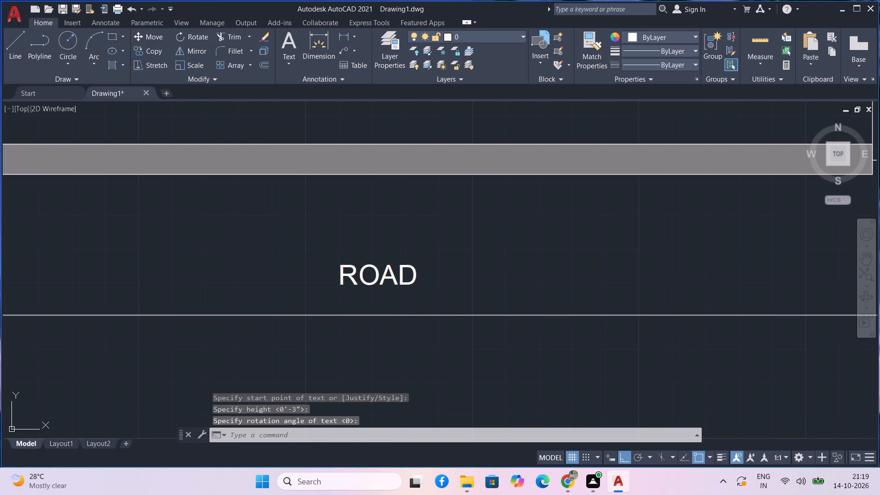
# Move the ROAD text horizontally eastward to about the middle of the road line.
pyautogui.scroll(-2, 364, 292)
pyautogui.moveTo(438, 326); pyautogui.dragTo(434, 324, button='middle')
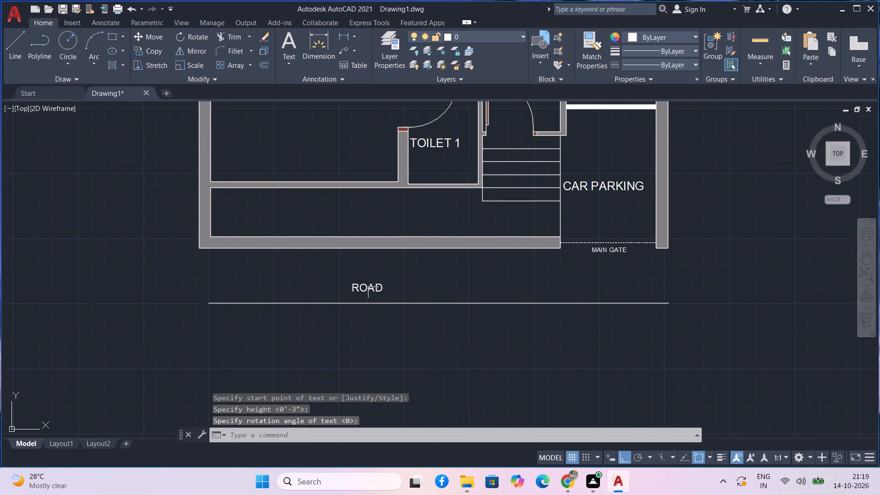
pyautogui.scroll(2, 374, 292)
pyautogui.moveTo(420, 290); pyautogui.dragTo(405, 288)
pyautogui.click(358, 278)
pyautogui.write('M')
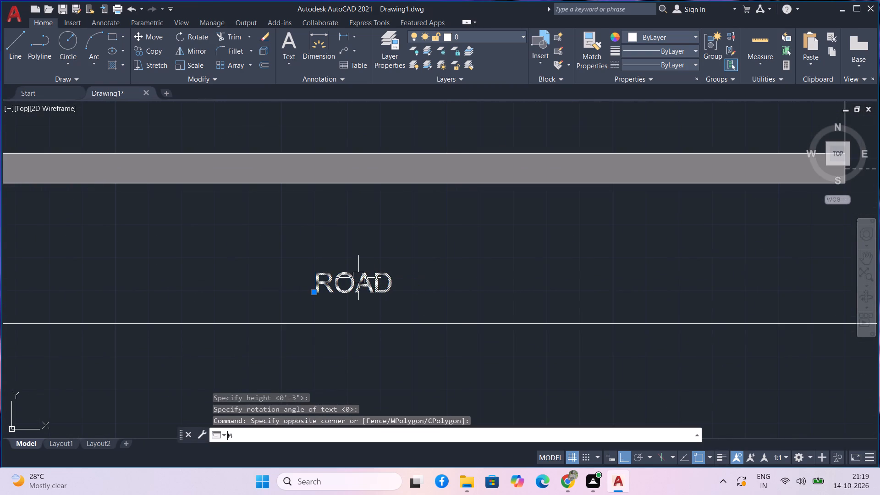
pyautogui.press('space')
pyautogui.moveTo(381, 293); pyautogui.dragTo(389, 293)
pyautogui.scroll(-1, 566, 290)
pyautogui.moveTo(566, 290); pyautogui.dragTo(434, 291, button='middle')
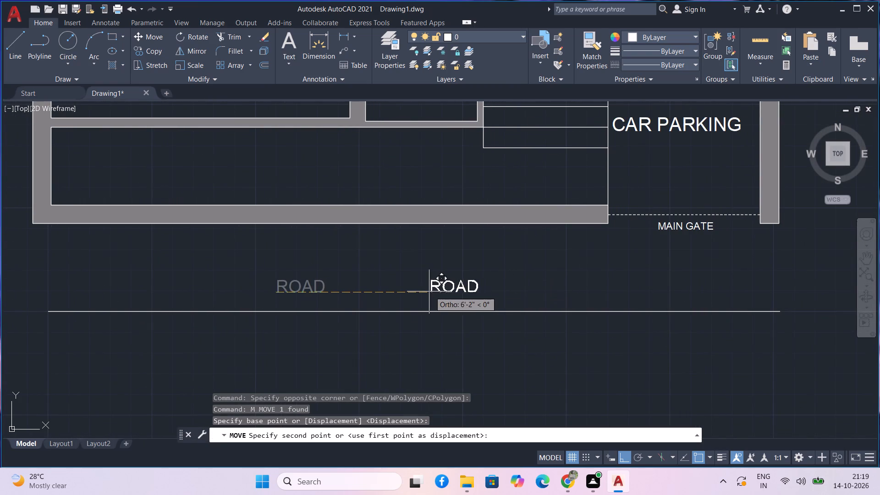
pyautogui.click(404, 292)
# Review the floor plan from the road line up to Bedroom 2, Toilet 2 and Bedroom 3.
pyautogui.scroll(-1, 408, 317)
pyautogui.moveTo(433, 350); pyautogui.dragTo(449, 311, button='middle')
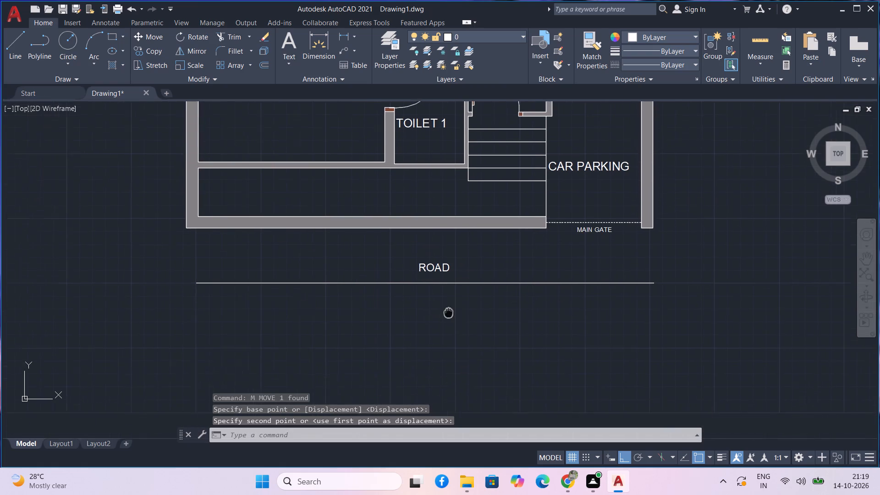
pyautogui.moveTo(449, 311); pyautogui.dragTo(449, 311, button='middle')
pyautogui.moveTo(451, 313); pyautogui.dragTo(453, 331, button='middle')
pyautogui.scroll(-1, 461, 340)
pyautogui.moveTo(488, 345); pyautogui.dragTo(503, 377, button='middle')
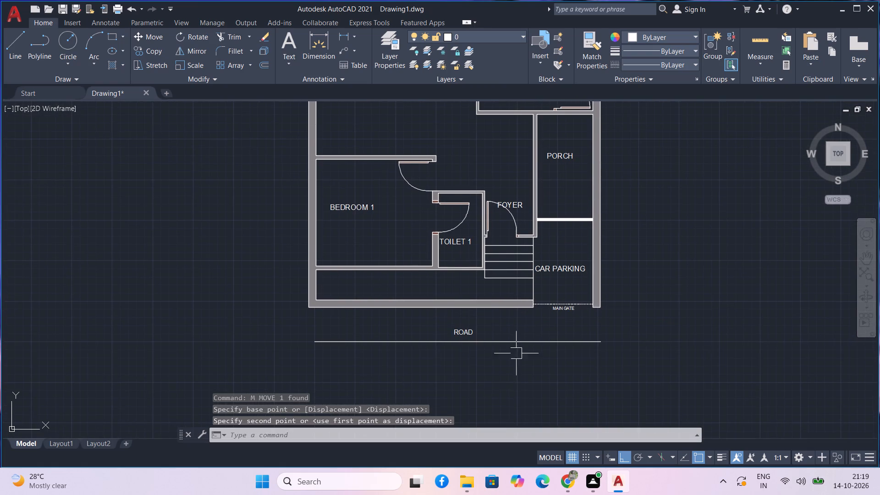
pyautogui.moveTo(519, 320); pyautogui.dragTo(522, 358, button='middle')
pyautogui.moveTo(456, 314); pyautogui.dragTo(459, 350, button='middle')
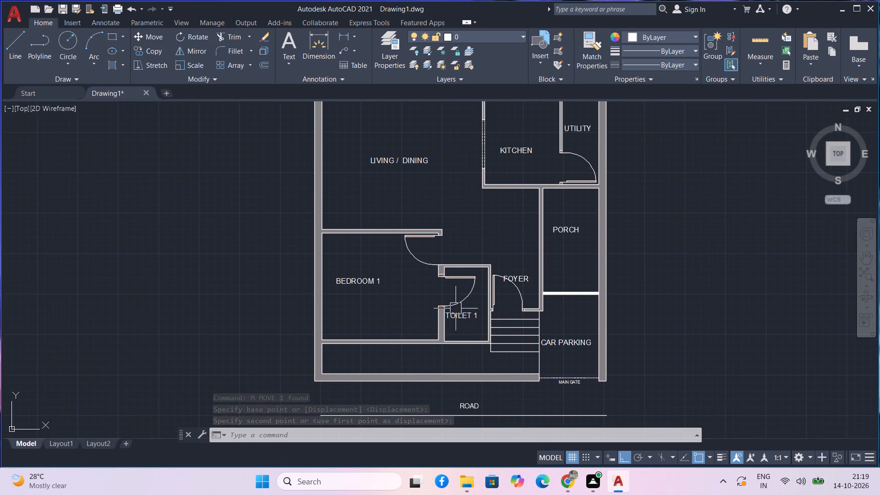
pyautogui.moveTo(459, 301); pyautogui.dragTo(468, 359, button='middle')
pyautogui.moveTo(462, 289); pyautogui.dragTo(463, 323, button='middle')
pyautogui.moveTo(465, 297); pyautogui.dragTo(467, 314, button='middle')
pyautogui.moveTo(475, 290); pyautogui.dragTo(475, 310, button='middle')
pyautogui.moveTo(471, 293); pyautogui.dragTo(469, 305, button='middle')
pyautogui.moveTo(466, 299); pyautogui.dragTo(465, 310, button='middle')
pyautogui.middleClick(464, 301)
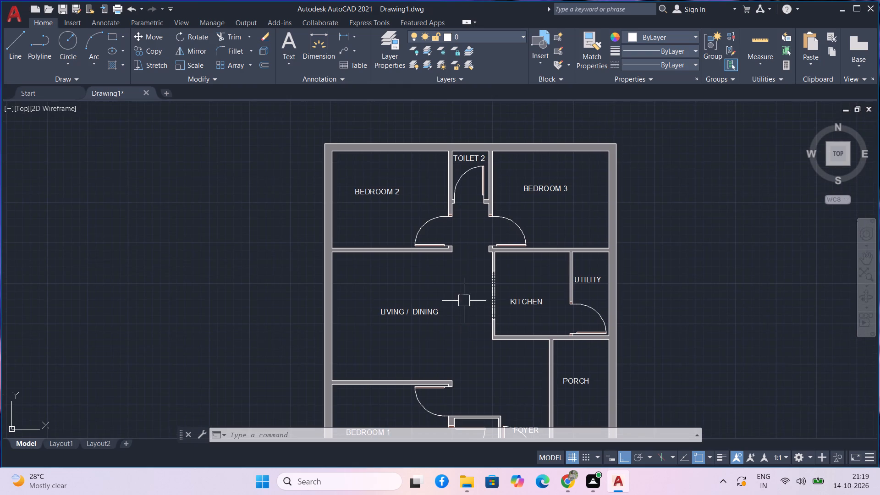
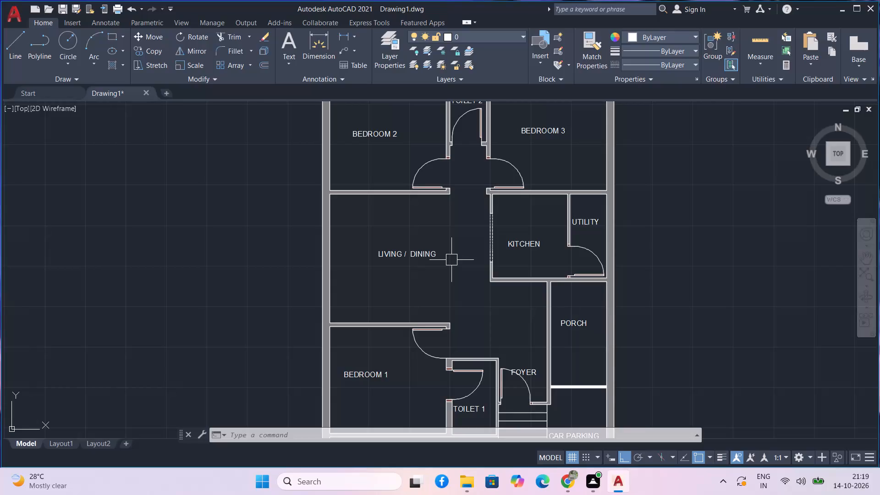
# Insert the Bed - Queen block from the Home - Space Planner blocks in the empty area west of the house plan.
pyautogui.hotkey('ctrl', '2')
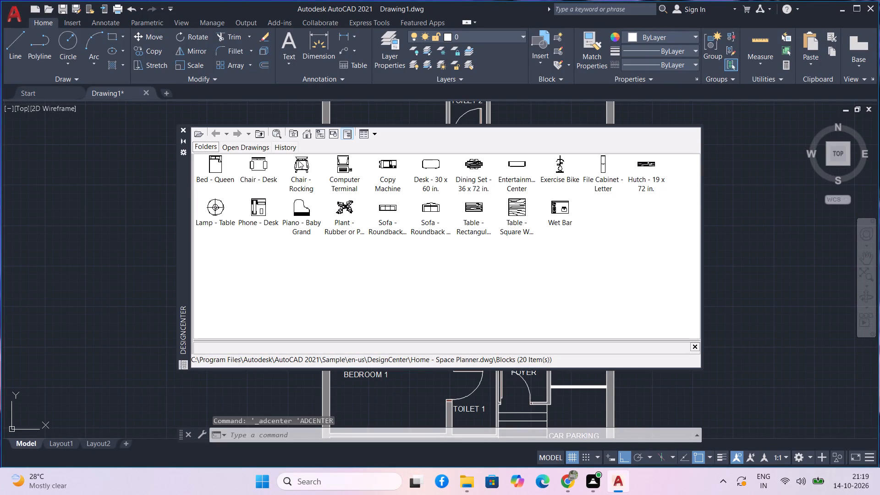
pyautogui.moveTo(214, 165); pyautogui.dragTo(113, 232)
pyautogui.moveTo(113, 232); pyautogui.dragTo(66, 220)
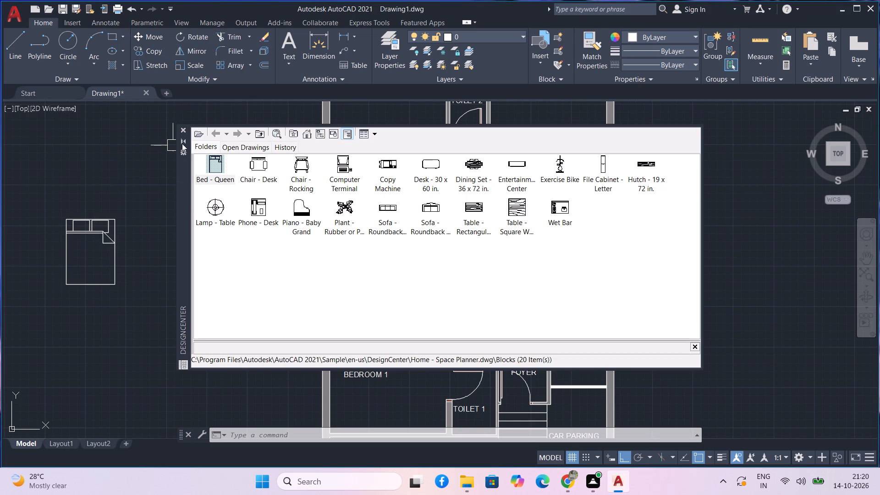
pyautogui.click(182, 131)
# Scale the queen bed down freehand about its southeast corner to roughly two-thirds of its size.
pyautogui.moveTo(136, 299); pyautogui.dragTo(113, 270)
pyautogui.click(91, 249)
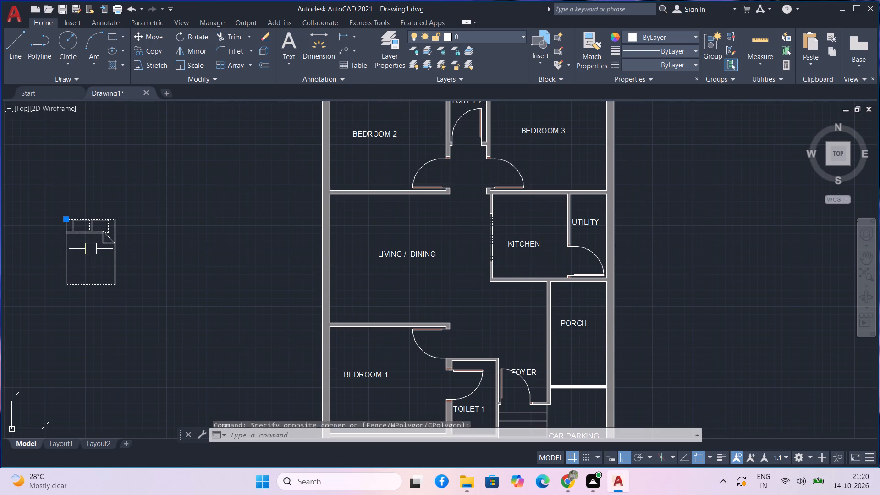
pyautogui.write('SC')
pyautogui.press('space')
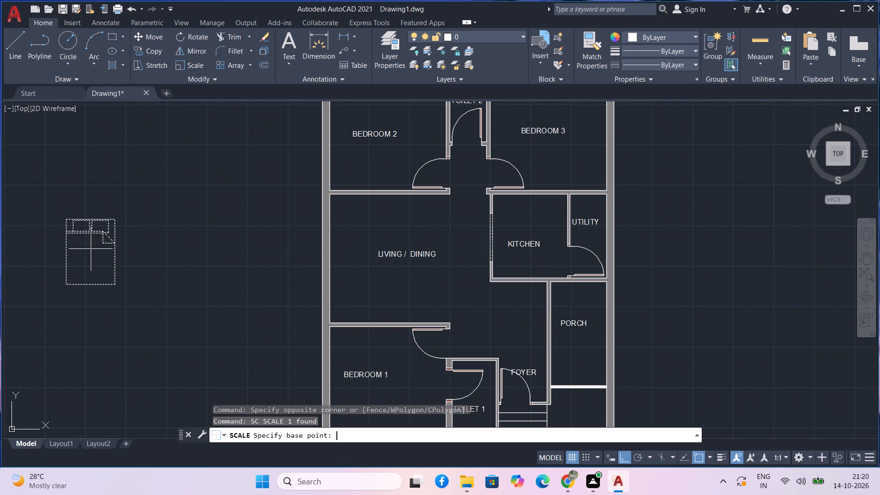
pyautogui.scroll(2, 108, 279)
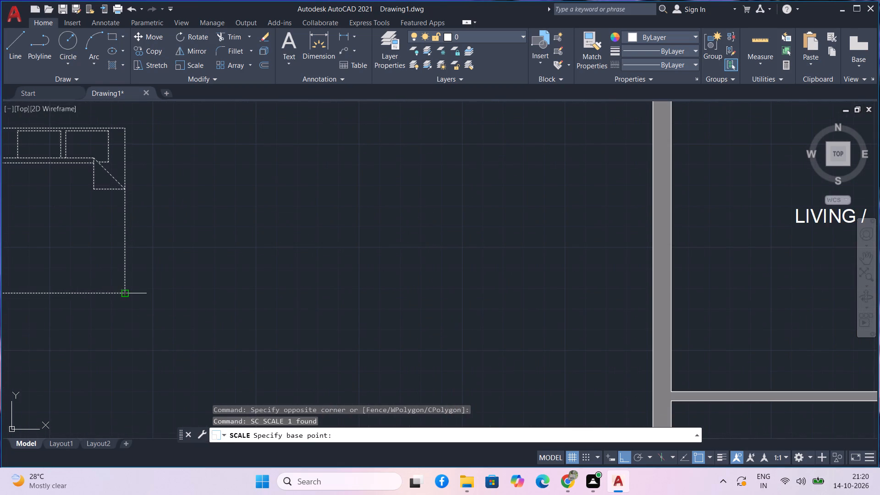
pyautogui.click(121, 295)
pyautogui.moveTo(74, 241); pyautogui.dragTo(148, 272, button='middle')
pyautogui.scroll(-1, 148, 272)
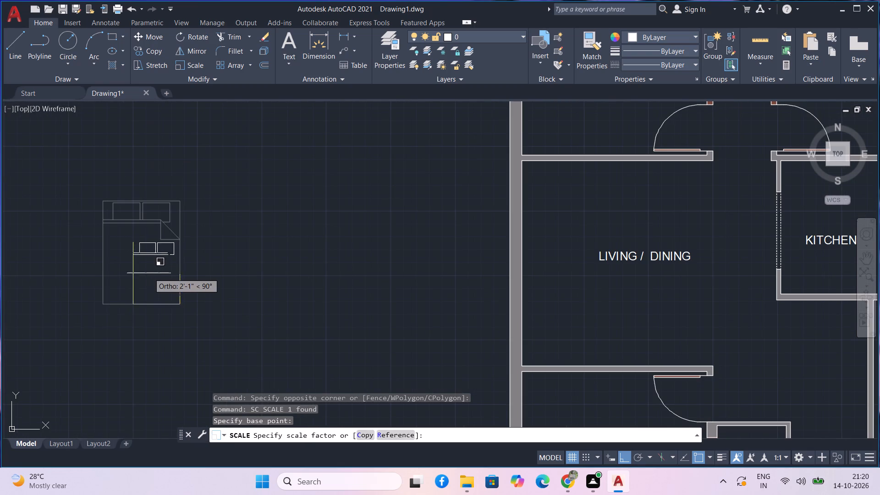
pyautogui.click(148, 270)
# Rotate the scaled bed 90° counterclockwise about its southeast corner, so that its pillows lie on the west side.
pyautogui.moveTo(194, 317); pyautogui.dragTo(191, 308)
pyautogui.click(162, 274)
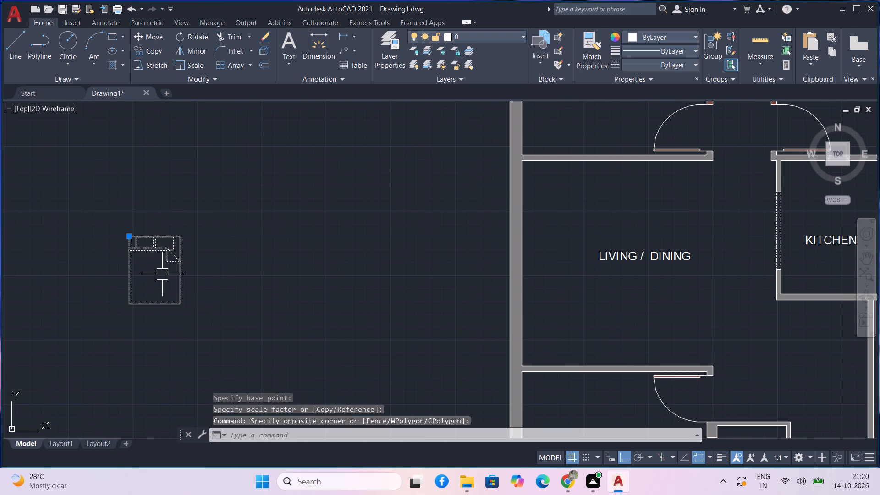
pyautogui.write('RO')
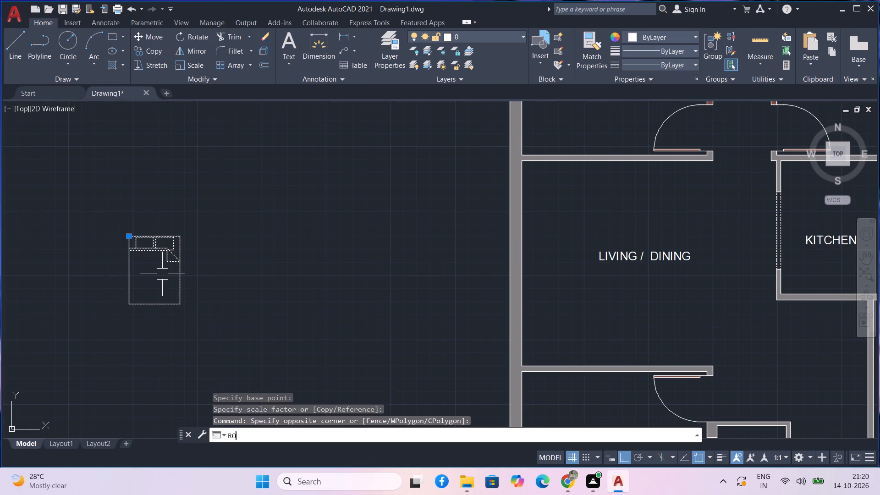
pyautogui.press('space')
pyautogui.click(181, 305)
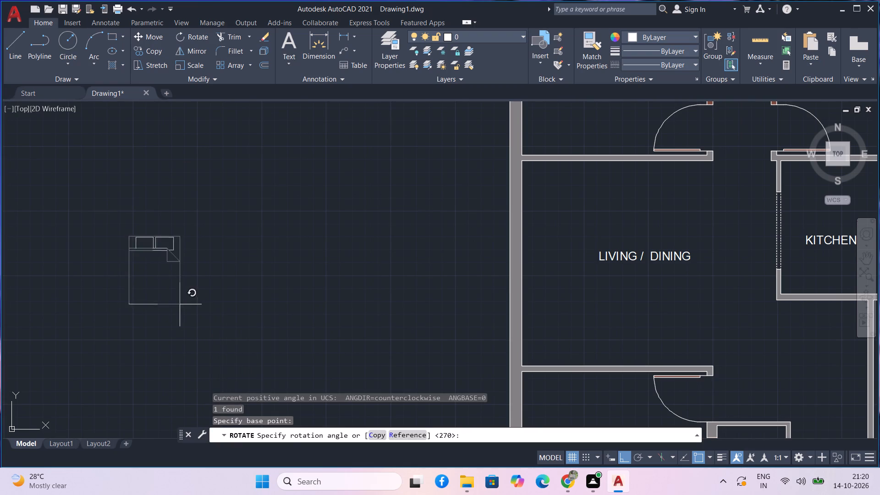
pyautogui.click(203, 246)
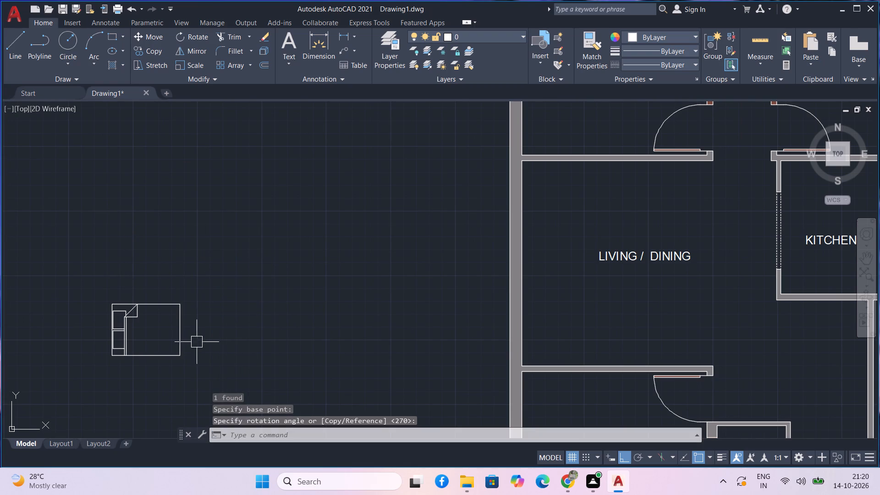
# With Ortho off, copy the bed from its northeast corner into the northwest corner of Bedroom 2.
pyautogui.moveTo(197, 342); pyautogui.dragTo(168, 306)
pyautogui.click(157, 293)
pyautogui.write('CO')
pyautogui.press('space')
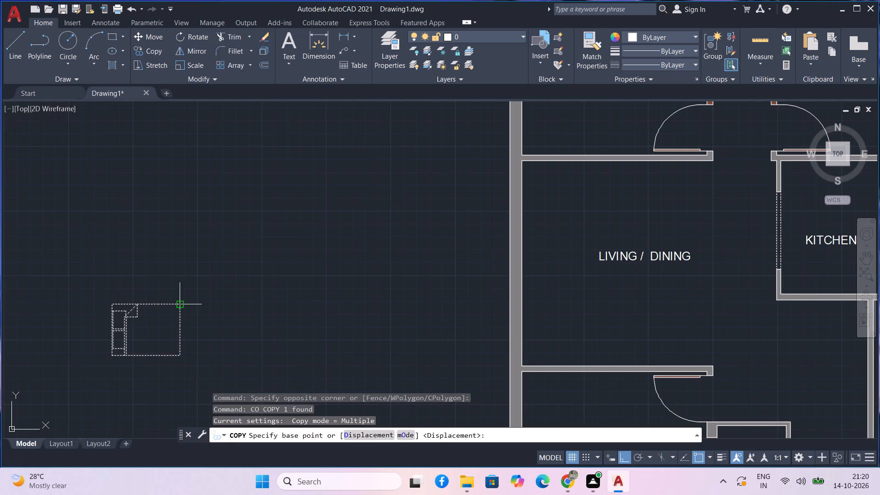
pyautogui.click(179, 302)
pyautogui.scroll(-2, 301, 253)
pyautogui.moveTo(308, 253); pyautogui.dragTo(293, 313, button='middle')
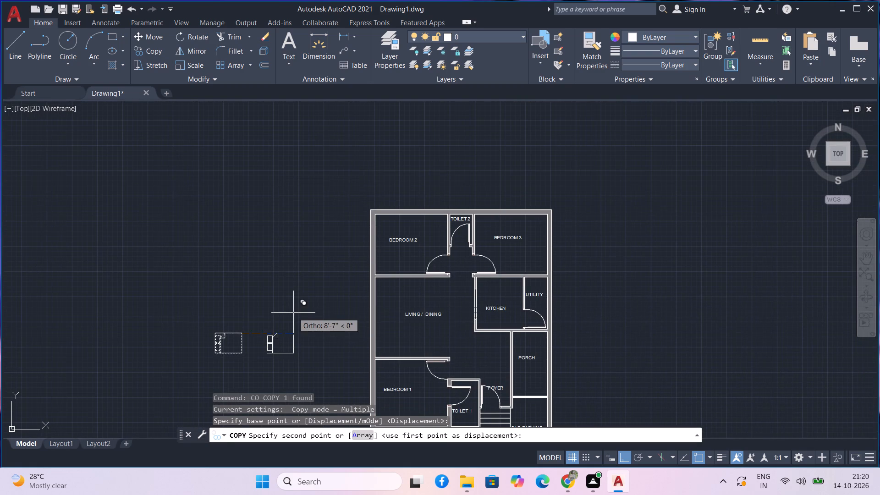
pyautogui.press('F8')
pyautogui.scroll(3, 384, 279)
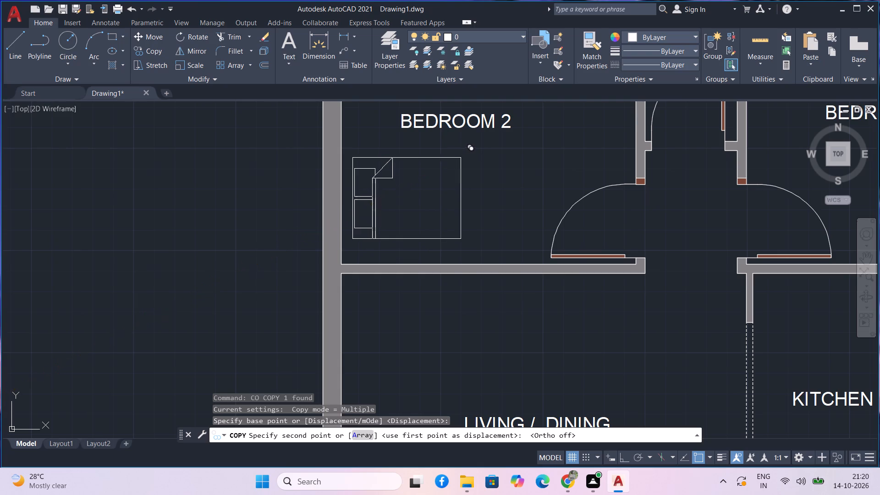
pyautogui.moveTo(459, 166); pyautogui.dragTo(459, 167, button='middle')
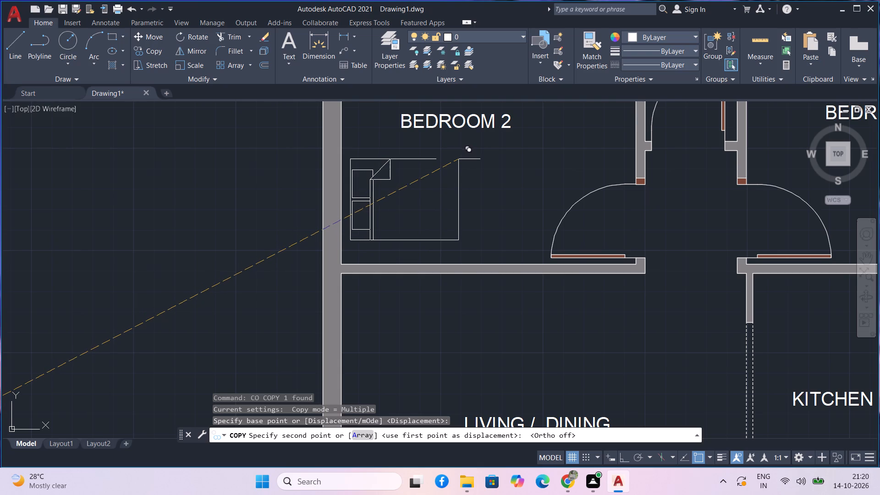
pyautogui.moveTo(459, 167); pyautogui.dragTo(460, 178, button='middle')
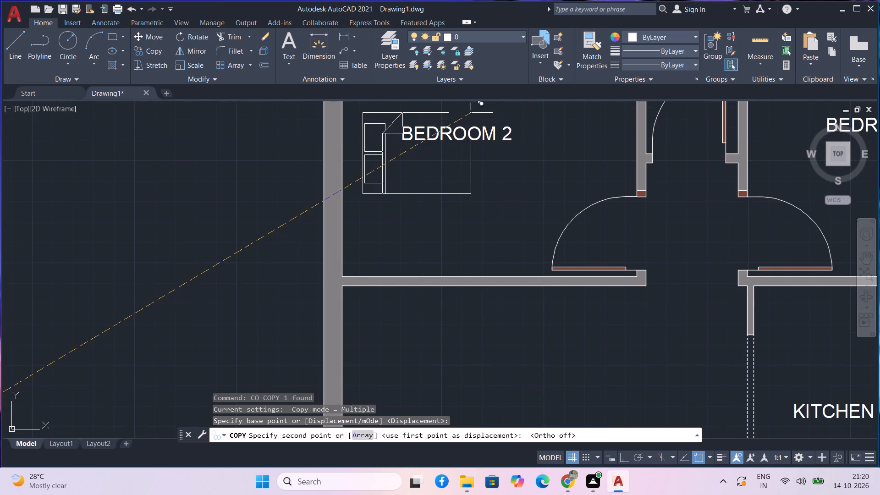
pyautogui.moveTo(467, 114); pyautogui.dragTo(465, 212, button='middle')
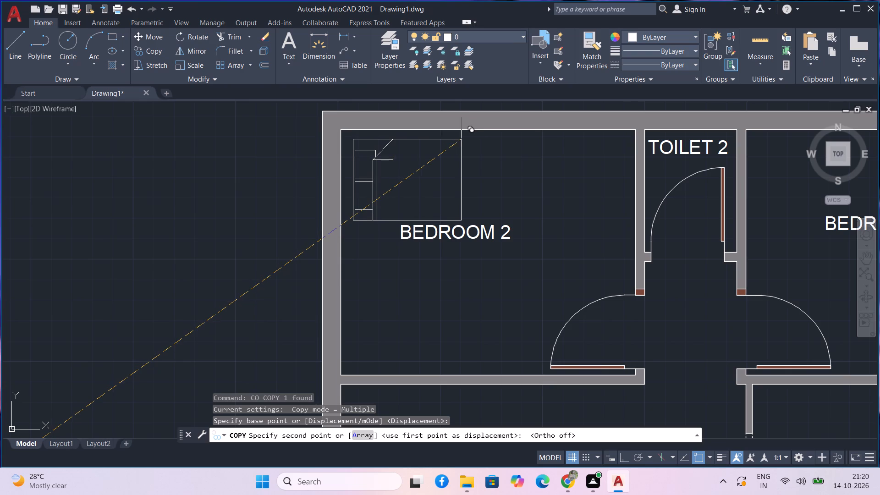
pyautogui.click(461, 139)
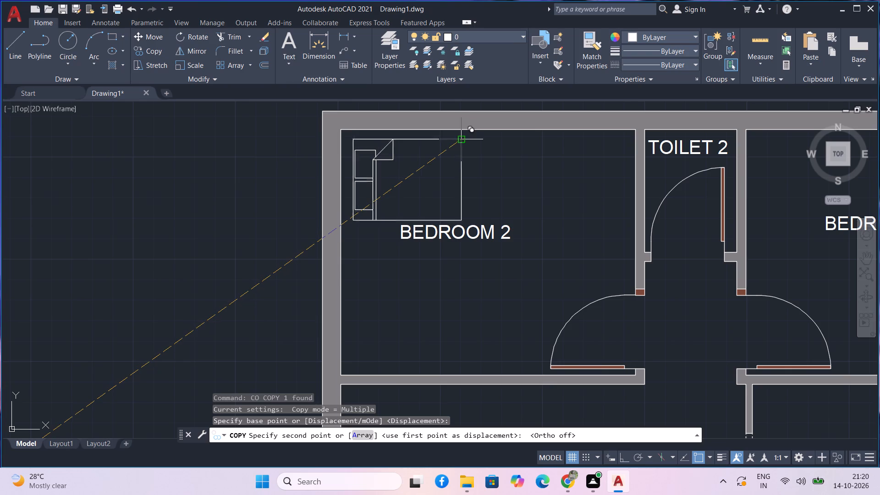
# Place another copy of the bed outside the east wall, beside Bedroom 3.
pyautogui.scroll(-1, 536, 193)
pyautogui.moveTo(525, 194); pyautogui.dragTo(294, 201, button='middle')
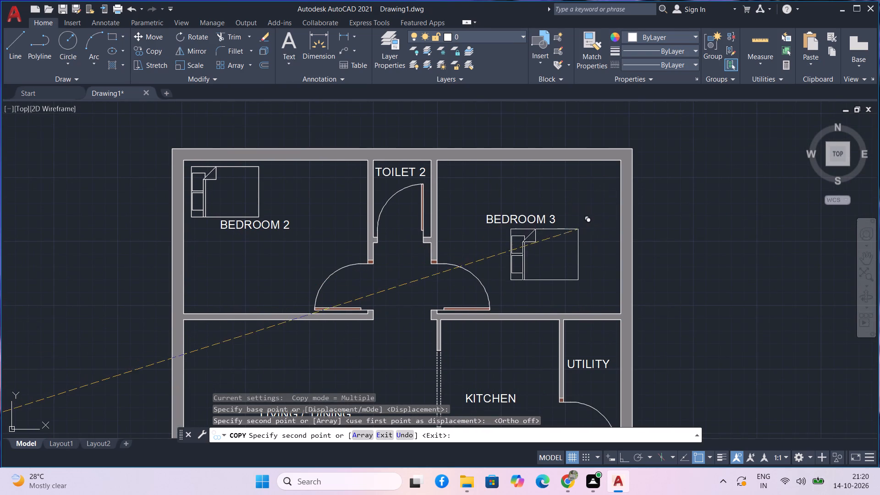
pyautogui.moveTo(573, 227); pyautogui.dragTo(549, 202, button='middle')
pyautogui.click(711, 179)
# Place a further copy of the bed outside the west wall, beside Bedroom 1, and finish copying.
pyautogui.scroll(-1, 612, 464)
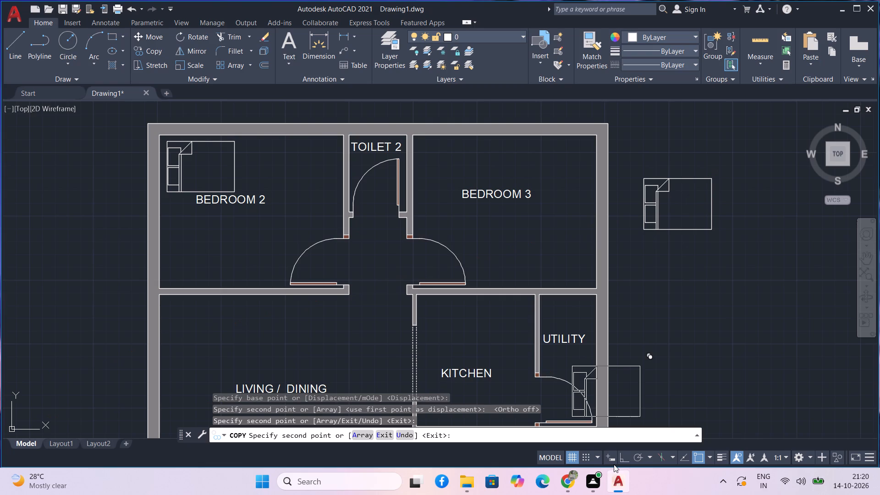
pyautogui.scroll(-1, 614, 464)
pyautogui.moveTo(613, 449); pyautogui.dragTo(610, 299, button='middle')
pyautogui.moveTo(661, 314); pyautogui.dragTo(660, 203, button='middle')
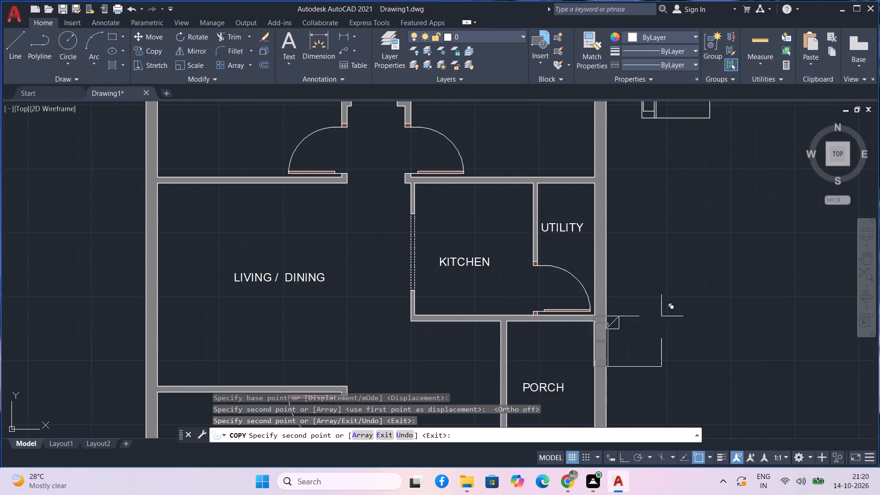
pyautogui.scroll(-1, 641, 280)
pyautogui.scroll(-1, 640, 320)
pyautogui.moveTo(664, 365); pyautogui.dragTo(683, 188, button='middle')
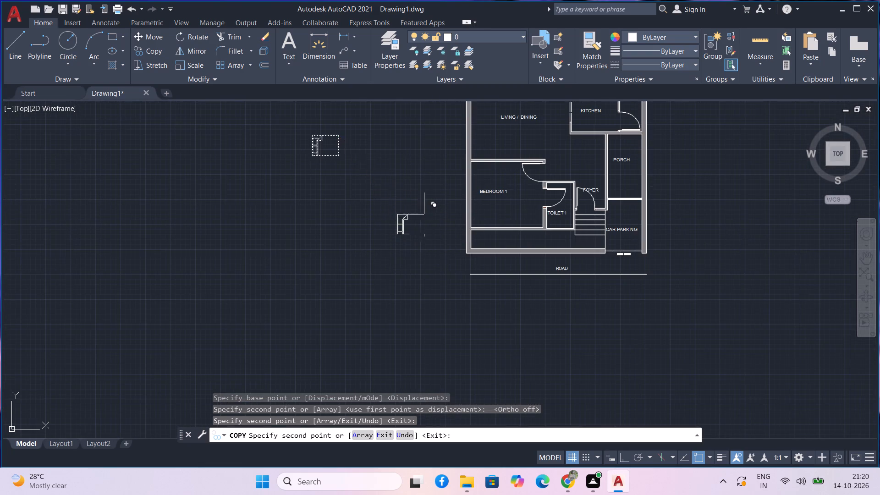
pyautogui.scroll(2, 429, 214)
pyautogui.click(481, 177)
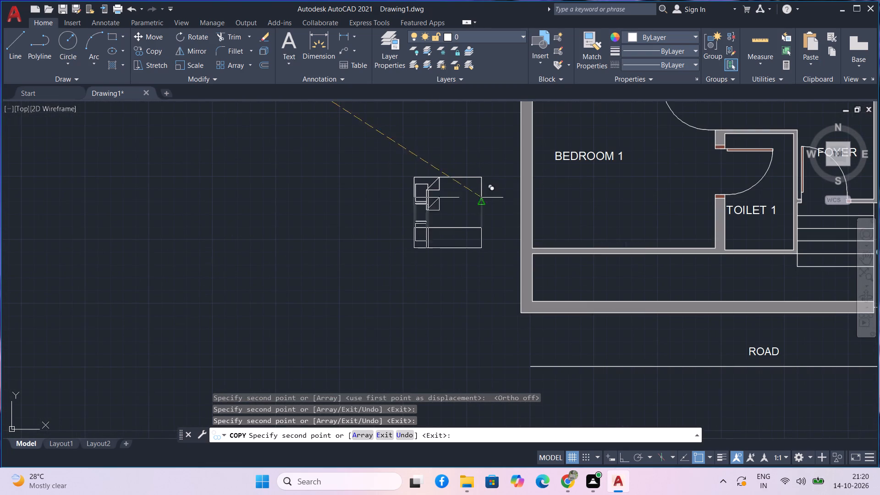
pyautogui.press('Escape')
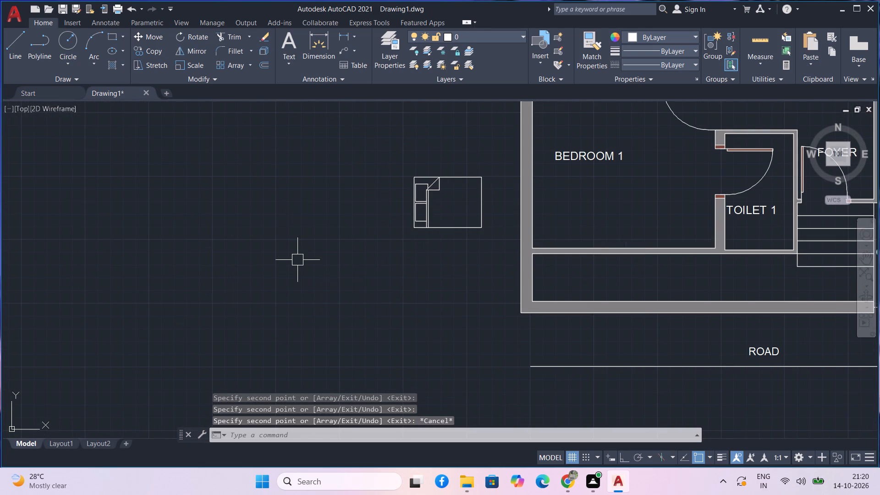
# Move the bed beside Bedroom 1 through the wall into the room's southwest corner, below the BEDROOM 1 label.
pyautogui.moveTo(489, 250); pyautogui.dragTo(488, 238)
pyautogui.click(477, 215)
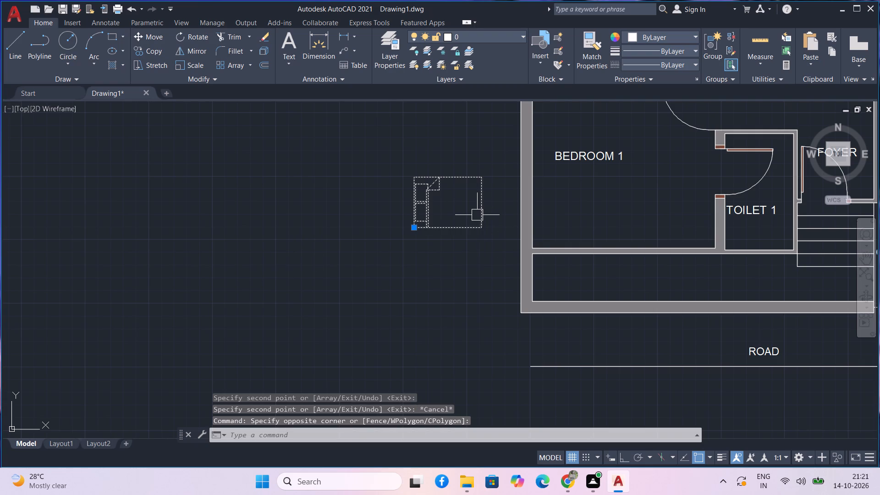
pyautogui.write('M')
pyautogui.press('space')
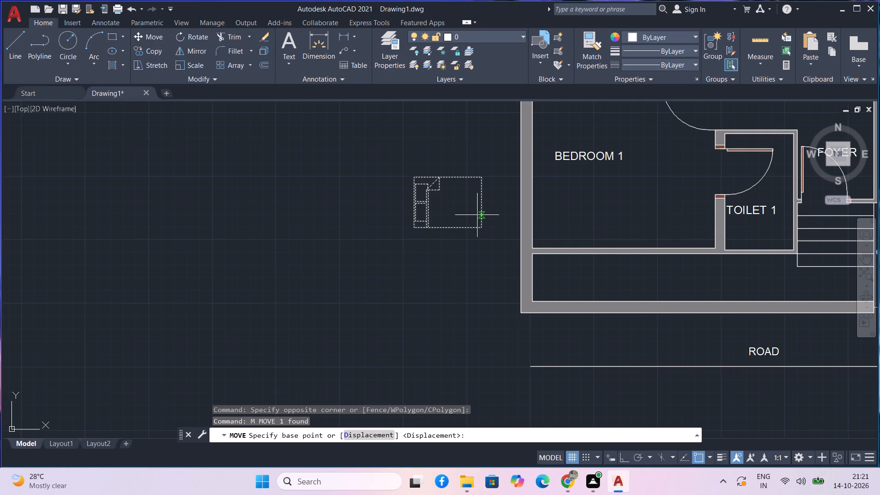
pyautogui.click(478, 227)
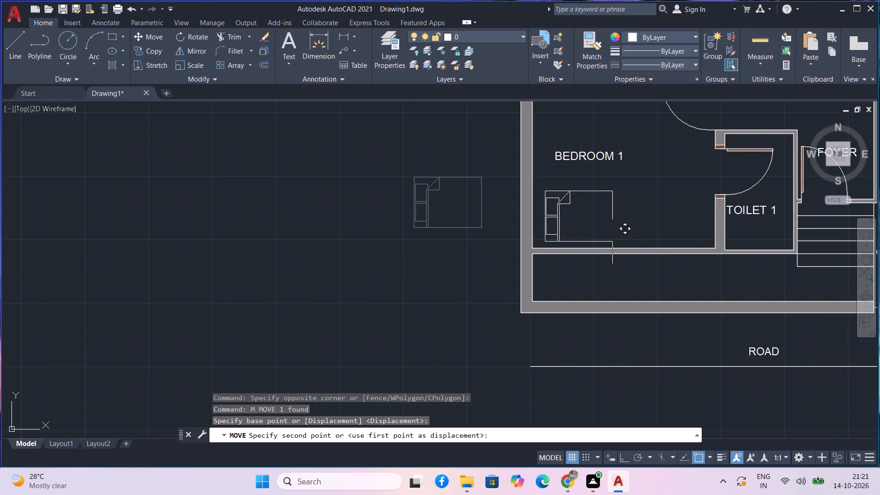
pyautogui.click(612, 242)
# With Ortho on, rotate the bed outside Bedroom 3 by 180° about its northeast corner, so that its pillows lie on the east side.
pyautogui.scroll(-1, 614, 234)
pyautogui.moveTo(630, 209); pyautogui.dragTo(630, 242, button='middle')
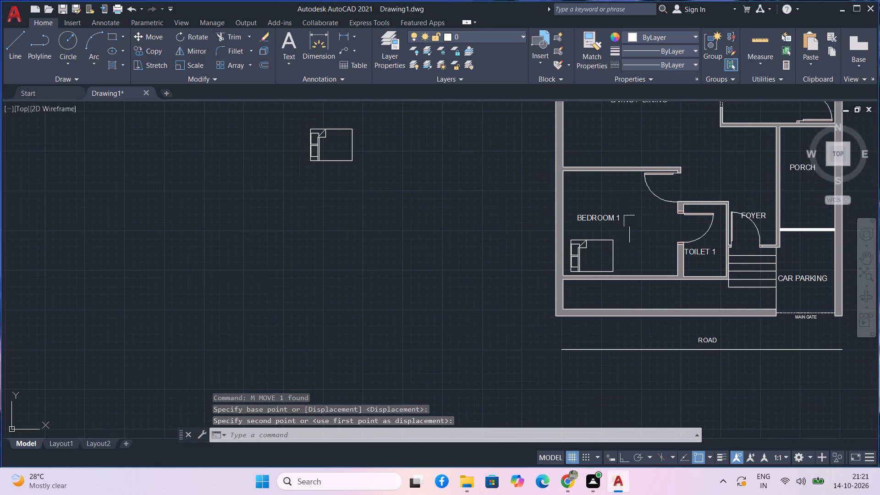
pyautogui.scroll(-1, 629, 223)
pyautogui.moveTo(629, 223); pyautogui.dragTo(599, 264, button='middle')
pyautogui.moveTo(585, 250); pyautogui.dragTo(533, 273, button='middle')
pyautogui.moveTo(731, 213); pyautogui.dragTo(699, 290, button='middle')
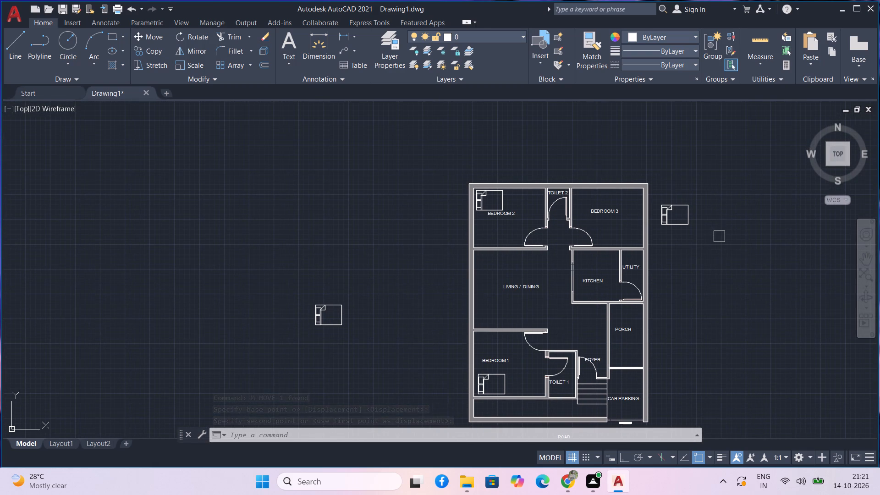
pyautogui.click(718, 245)
pyautogui.click(682, 216)
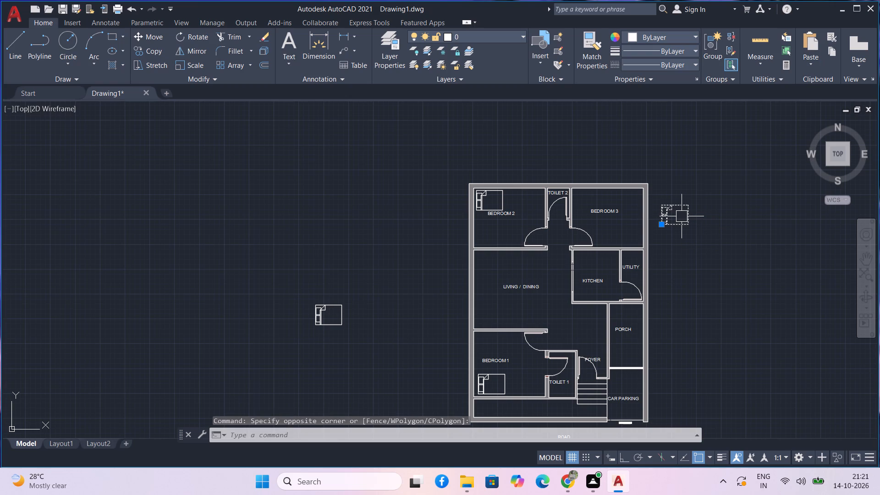
pyautogui.write('RO')
pyautogui.press('space')
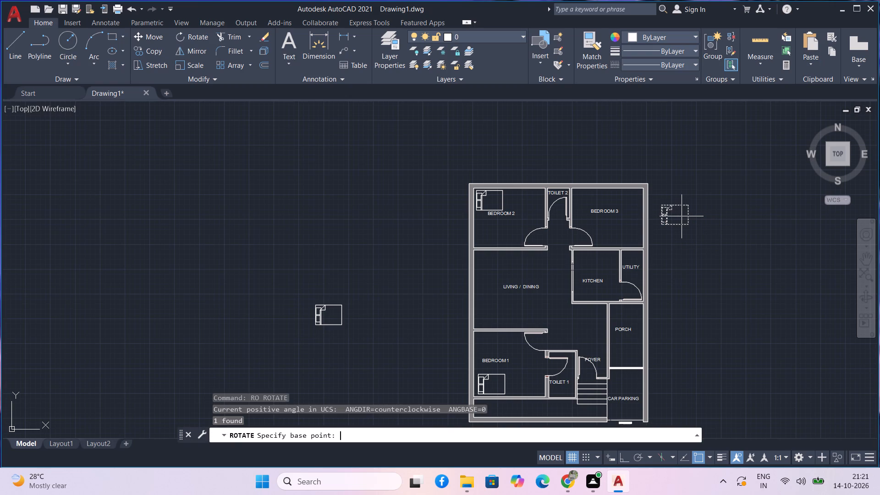
pyautogui.click(687, 205)
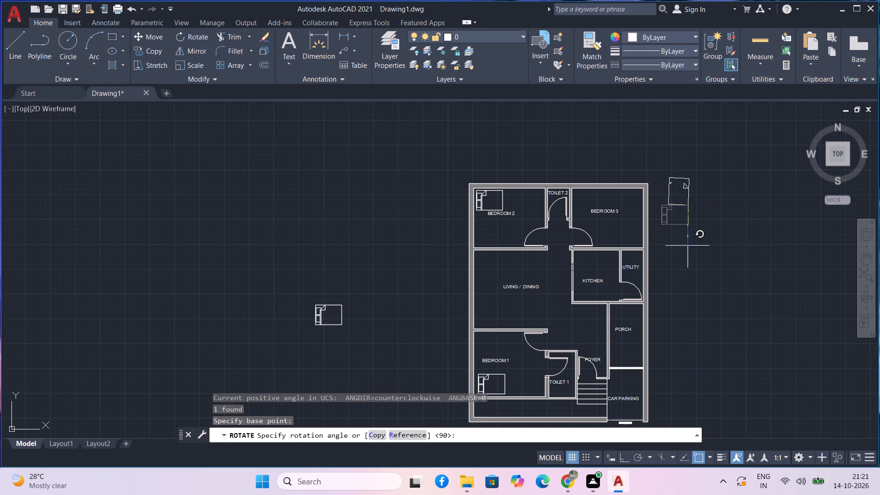
pyautogui.press('F8')
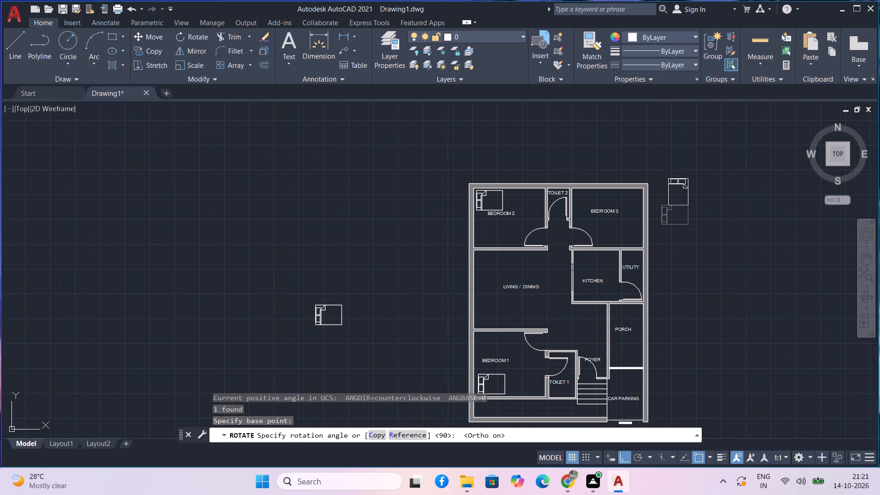
pyautogui.click(628, 202)
# With Ortho off, move the rotated bed from outside the east wall into Bedroom 3, by its southwest corner.
pyautogui.moveTo(769, 222); pyautogui.dragTo(748, 213)
pyautogui.click(709, 189)
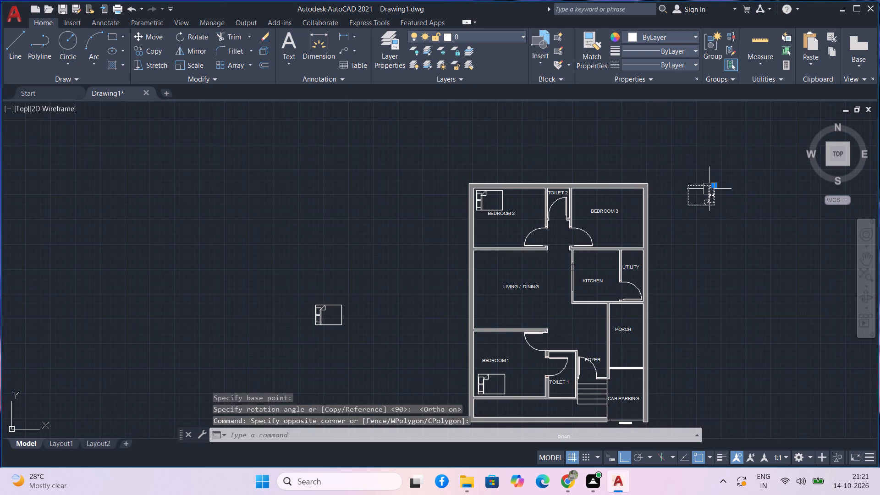
pyautogui.write('M')
pyautogui.press('space')
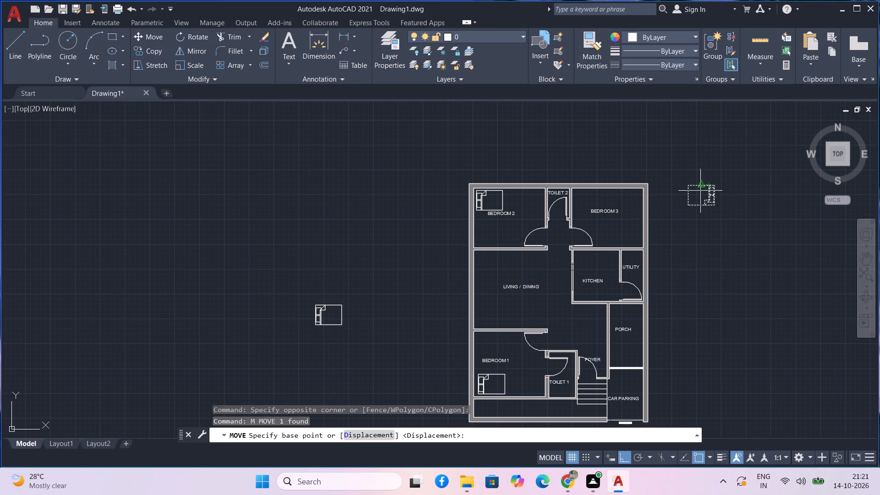
pyautogui.scroll(2, 700, 191)
pyautogui.click(665, 228)
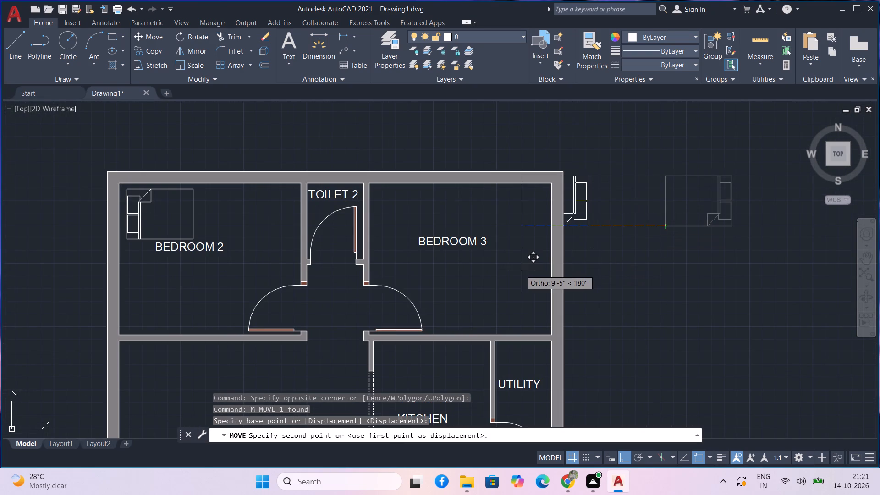
pyautogui.press('F8')
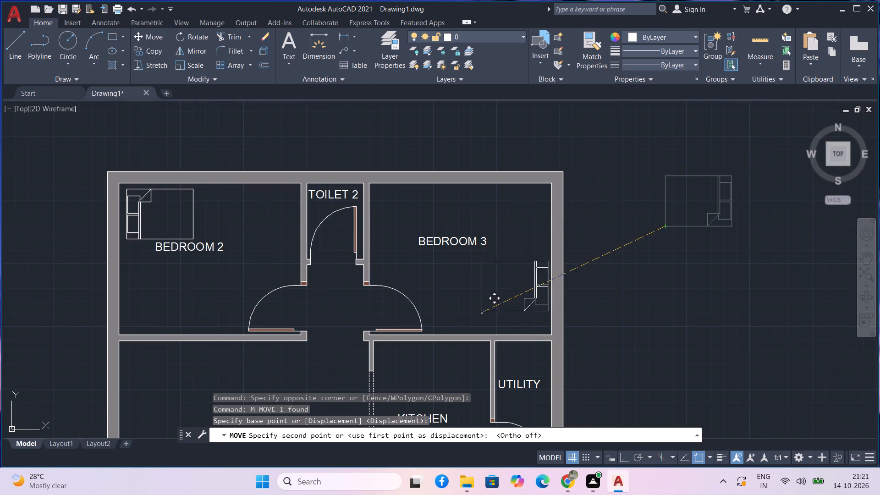
pyautogui.scroll(1, 477, 244)
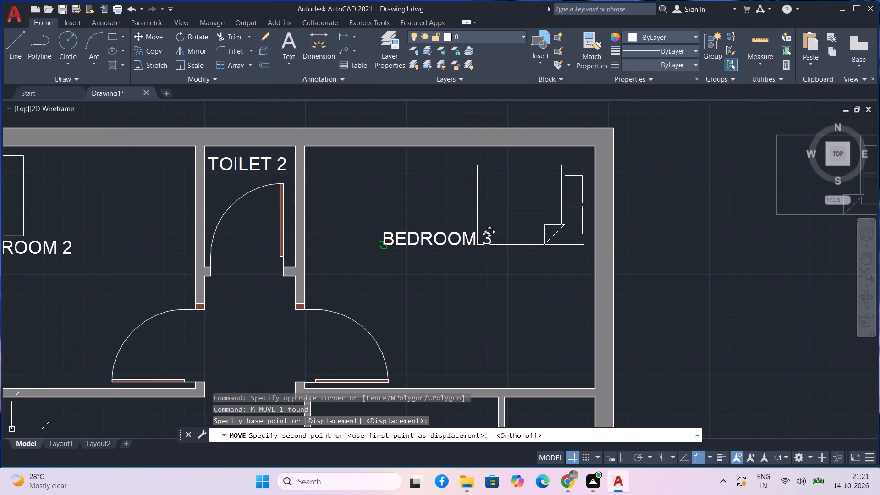
pyautogui.scroll(1, 477, 245)
pyautogui.moveTo(478, 245); pyautogui.dragTo(473, 275, button='middle')
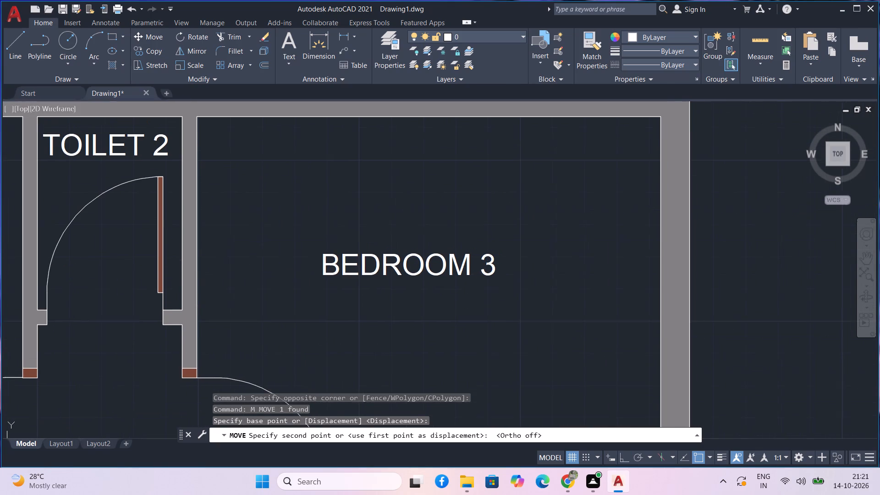
pyautogui.moveTo(473, 275); pyautogui.dragTo(471, 280, button='middle')
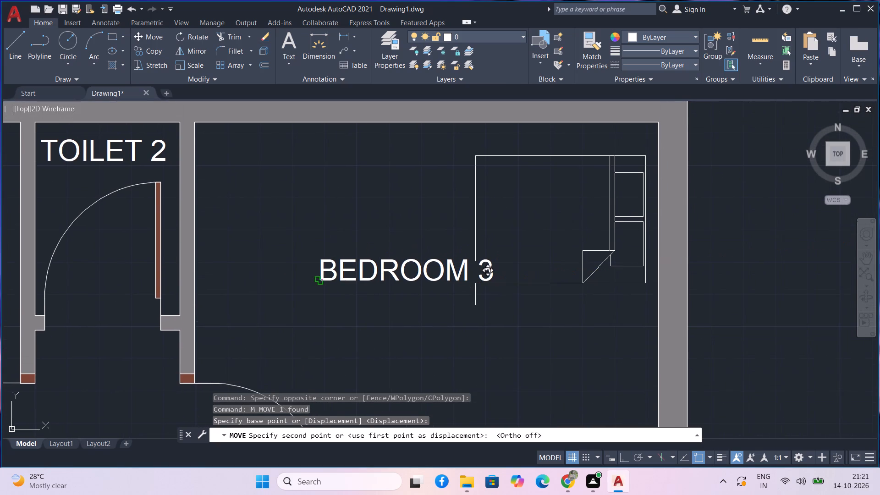
pyautogui.click(473, 286)
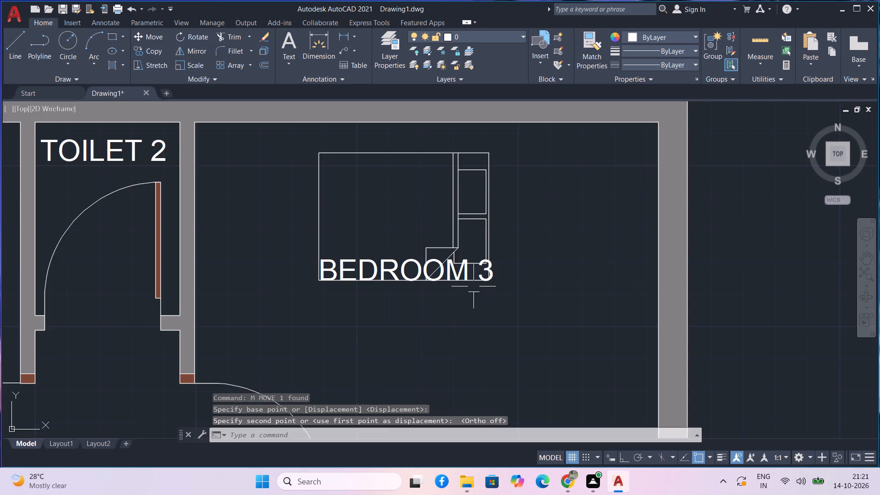
# Move the Bedroom 3 bed east into the room's northeast corner, with its pillow side just off the east wall.
pyautogui.scroll(-1, 473, 286)
pyautogui.click(476, 237)
pyautogui.write('M')
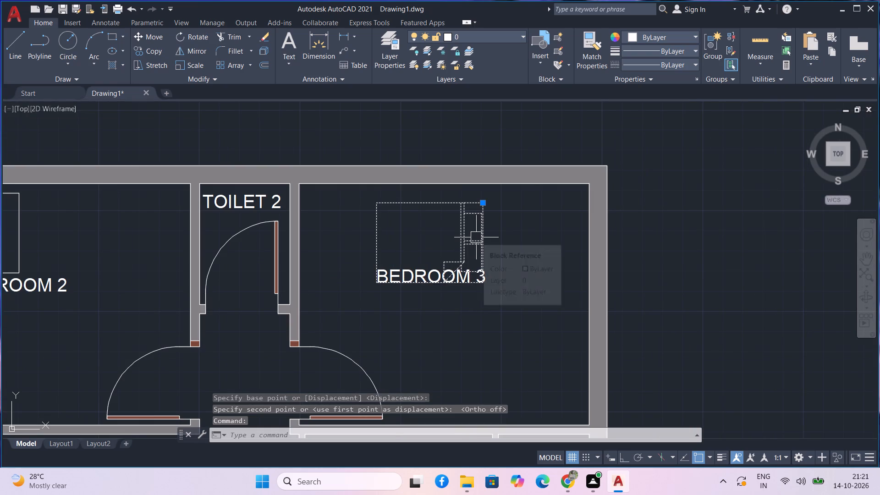
pyautogui.press('space')
pyautogui.click(483, 238)
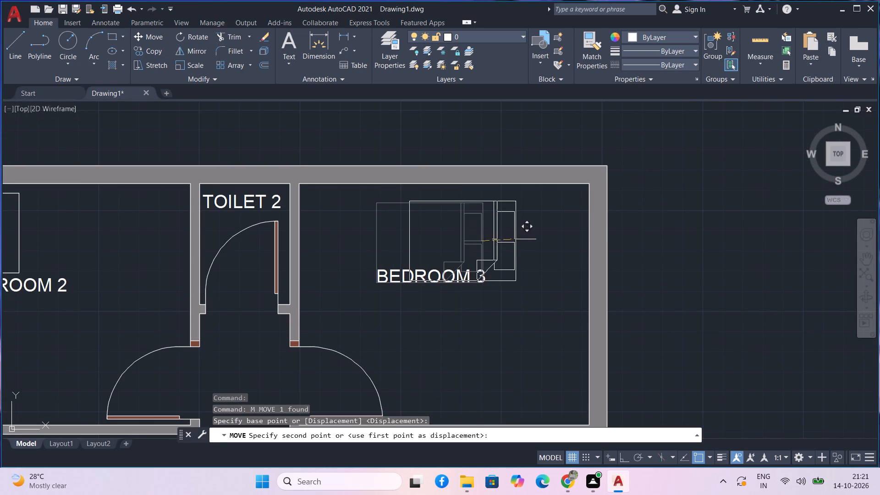
pyautogui.scroll(3, 586, 241)
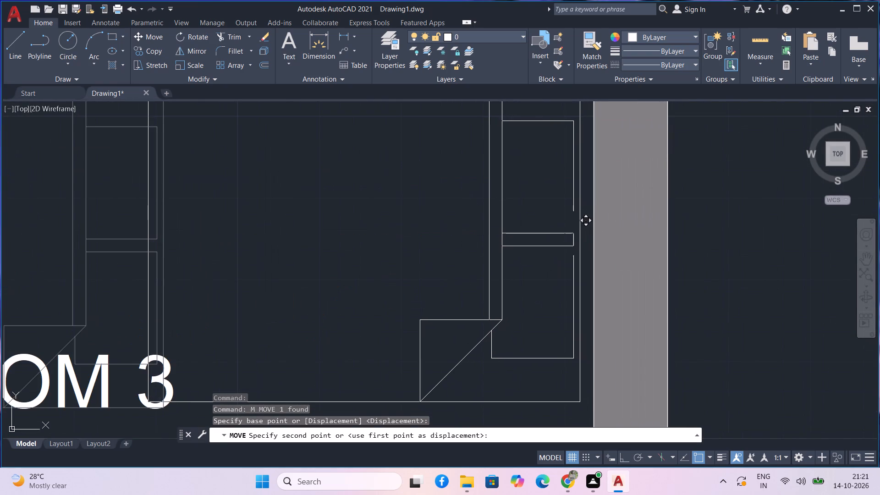
pyautogui.scroll(-2, 572, 235)
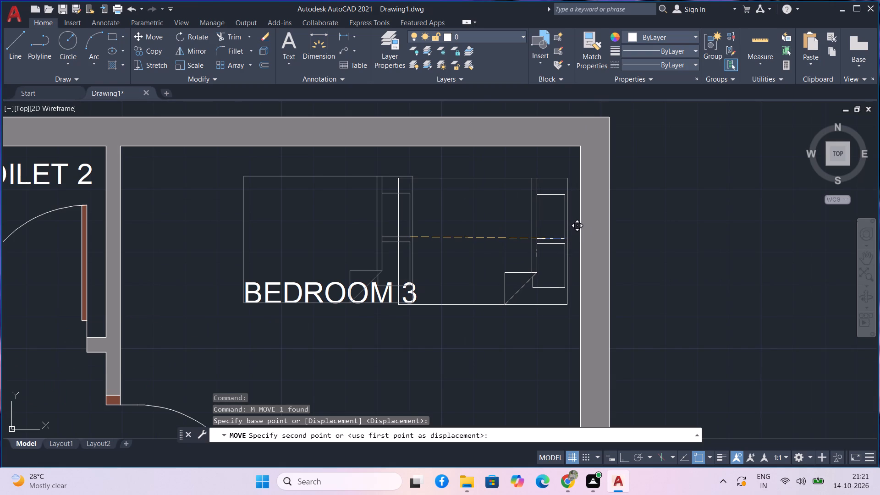
pyautogui.click(565, 239)
# Look over the plan from the upper bedrooms down to Bedroom 1, Toilet 1, the car parking and the road.
pyautogui.scroll(-1, 531, 352)
pyautogui.moveTo(527, 352); pyautogui.dragTo(524, 338, button='middle')
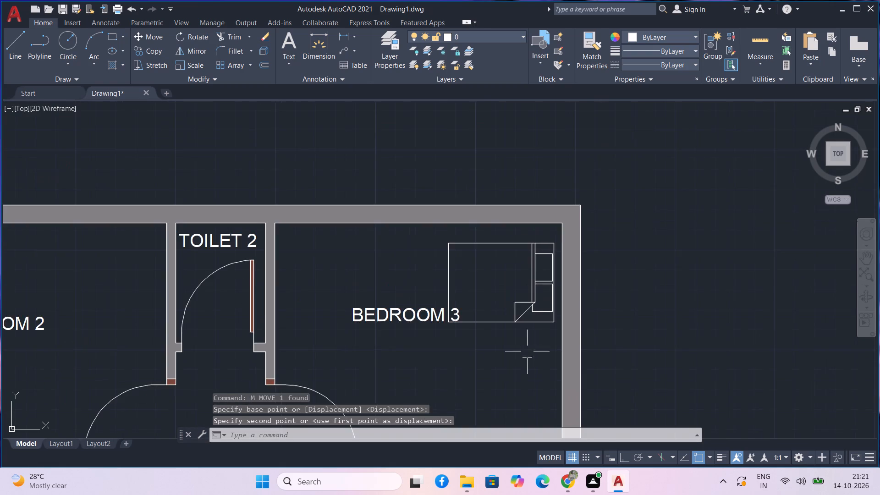
pyautogui.moveTo(524, 338); pyautogui.dragTo(530, 287, button='middle')
pyautogui.scroll(-1, 518, 308)
pyautogui.moveTo(609, 307); pyautogui.dragTo(605, 264, button='middle')
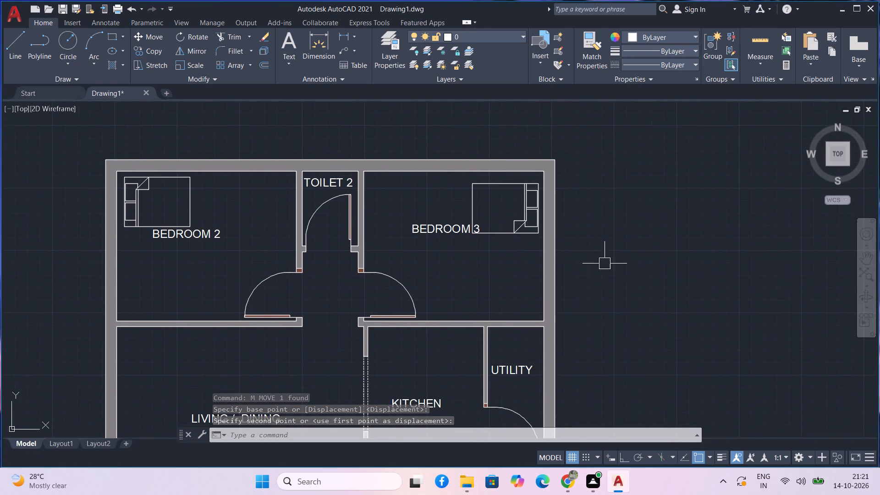
pyautogui.moveTo(623, 319); pyautogui.dragTo(618, 275, button='middle')
pyautogui.moveTo(627, 269); pyautogui.dragTo(627, 228, button='middle')
pyautogui.moveTo(628, 294); pyautogui.dragTo(627, 236, button='middle')
pyautogui.moveTo(629, 277); pyautogui.dragTo(632, 221, button='middle')
pyautogui.moveTo(630, 268); pyautogui.dragTo(630, 231, button='middle')
pyautogui.moveTo(628, 269); pyautogui.dragTo(628, 211, button='middle')
pyautogui.middleClick(629, 213)
pyautogui.moveTo(629, 238); pyautogui.dragTo(627, 181, button='middle')
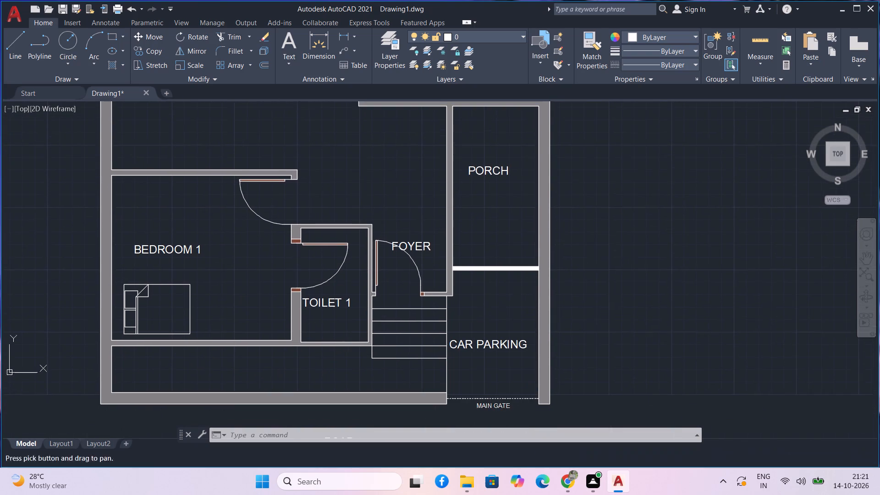
pyautogui.moveTo(609, 254); pyautogui.dragTo(616, 225, button='middle')
pyautogui.moveTo(627, 284); pyautogui.dragTo(631, 251, button='middle')
pyautogui.moveTo(636, 274); pyautogui.dragTo(638, 263, button='middle')
pyautogui.moveTo(647, 291); pyautogui.dragTo(648, 277, button='middle')
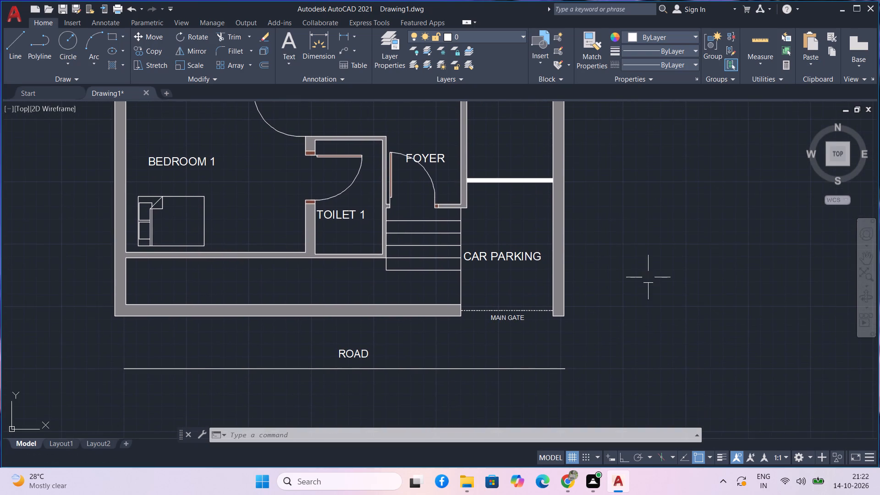
pyautogui.moveTo(649, 284); pyautogui.dragTo(650, 301, button='middle')
pyautogui.moveTo(660, 265); pyautogui.dragTo(673, 289, button='middle')
pyautogui.moveTo(672, 277); pyautogui.dragTo(676, 284, button='middle')
pyautogui.moveTo(677, 280); pyautogui.dragTo(681, 291, button='middle')
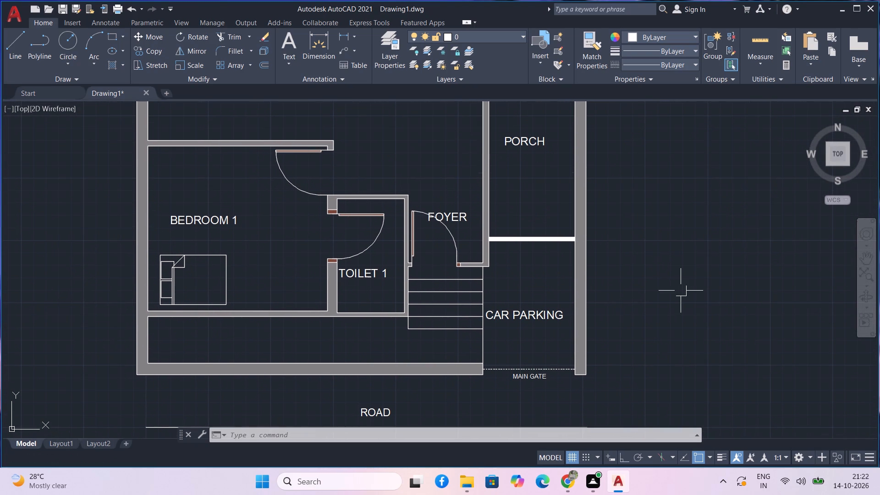
# Open DesignCenter and browse the blocks of Home - Space Planner.dwg in the en-us DesignCenter sample folder.
pyautogui.hotkey('ctrl', '2')
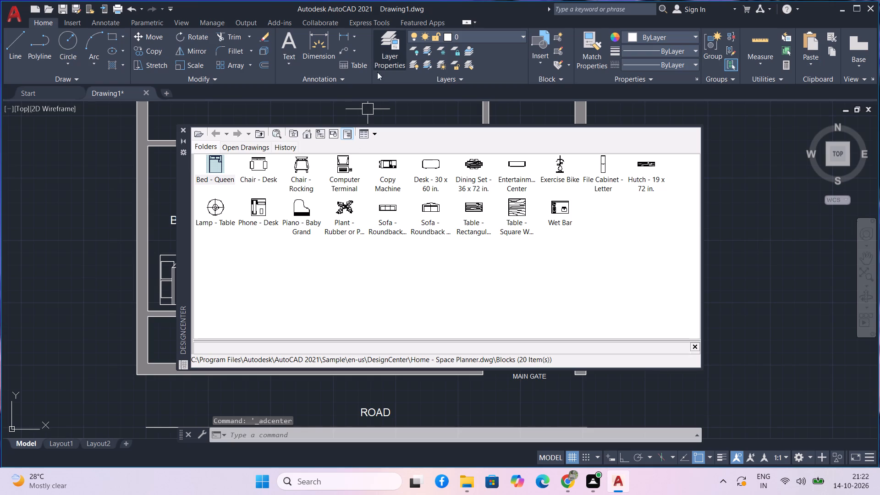
pyautogui.click(306, 134)
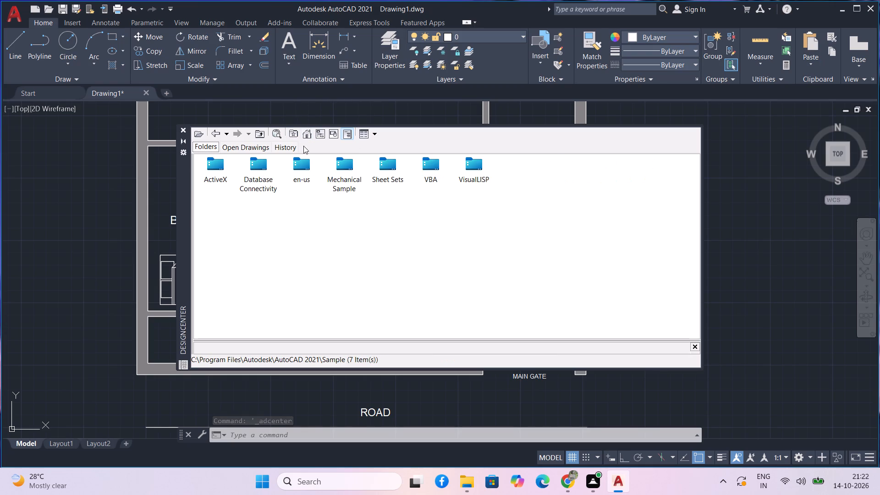
pyautogui.doubleClick(297, 168)
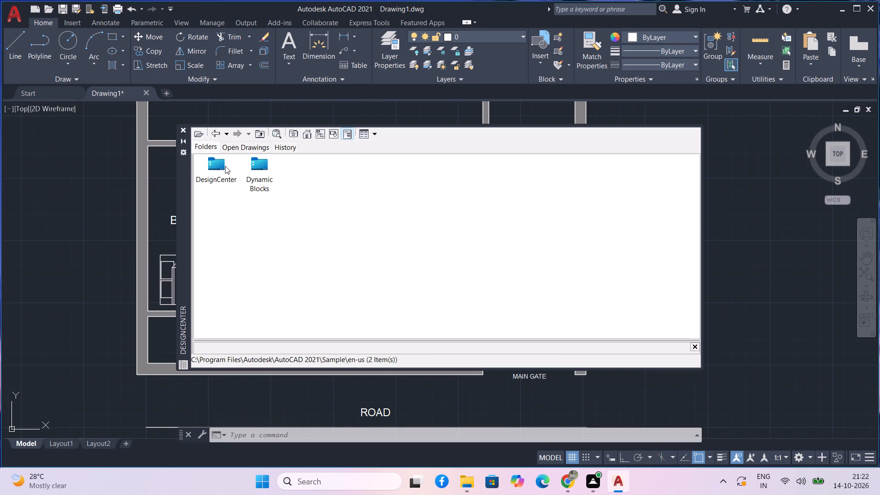
pyautogui.doubleClick(222, 167)
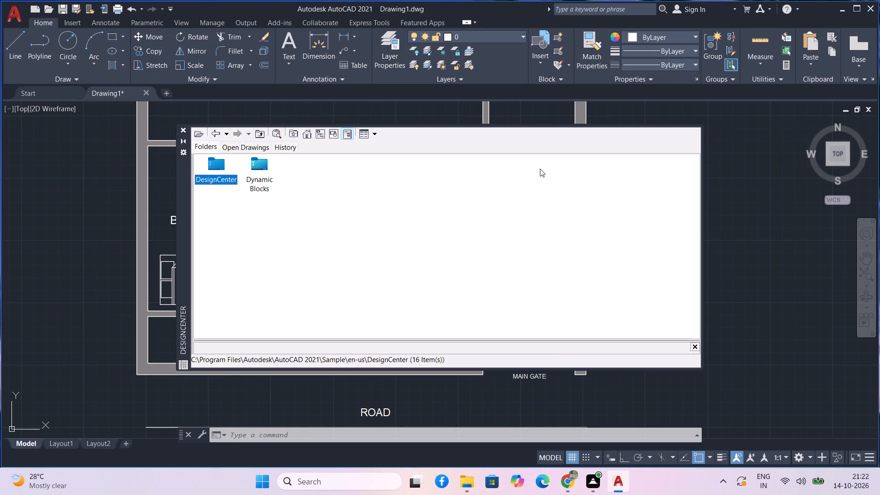
pyautogui.click(513, 168)
pyautogui.moveTo(518, 168); pyautogui.dragTo(519, 164)
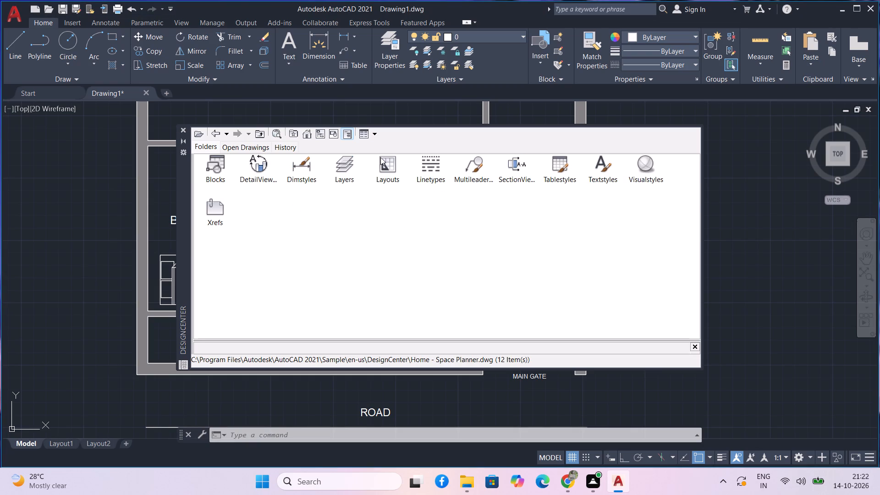
pyautogui.doubleClick(206, 169)
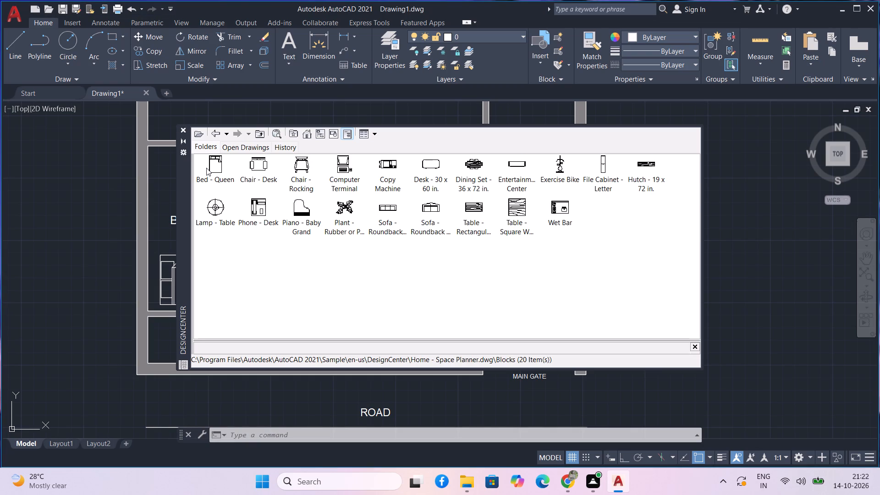
# Insert the Toilet - top block from House Designer.dwg outside the east wall, beside the car parking, and close DesignCenter.
pyautogui.doubleClick(216, 136)
pyautogui.click(216, 137)
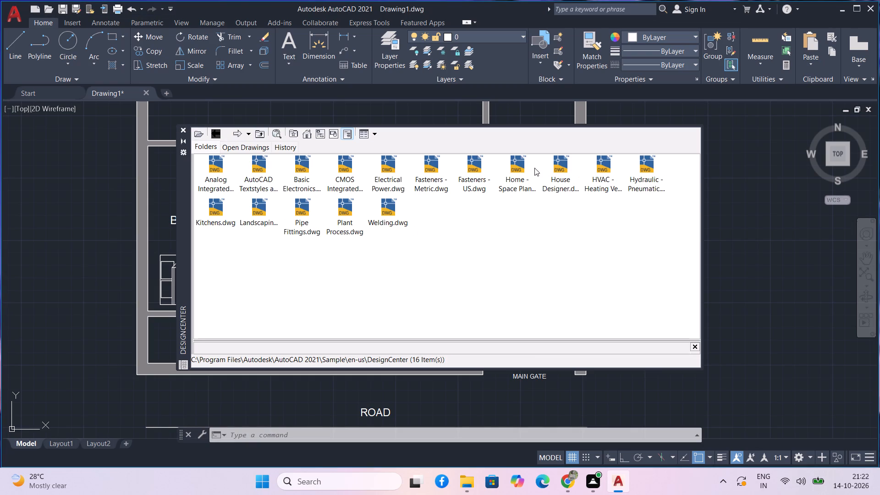
pyautogui.doubleClick(557, 168)
pyautogui.doubleClick(557, 169)
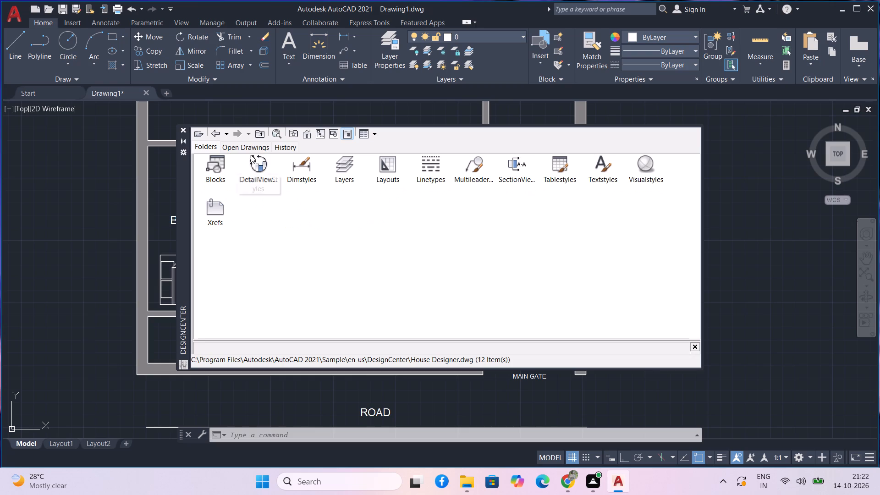
pyautogui.doubleClick(205, 168)
pyautogui.click(213, 167)
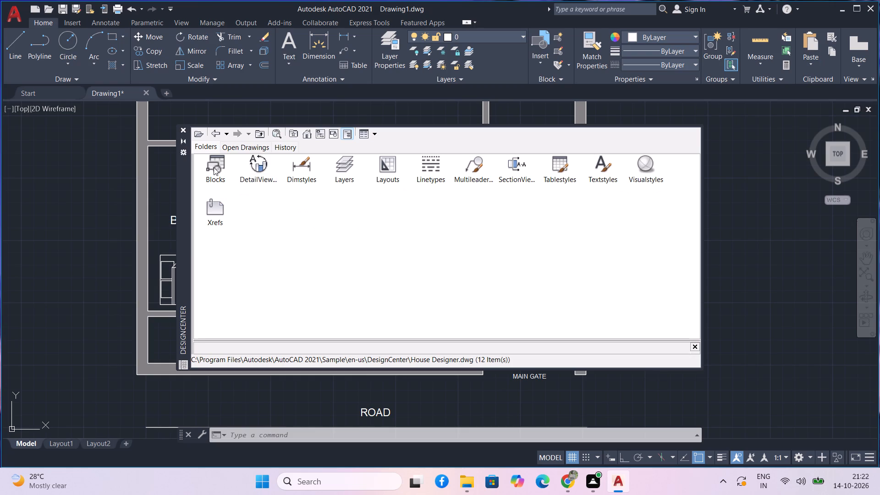
pyautogui.doubleClick(214, 167)
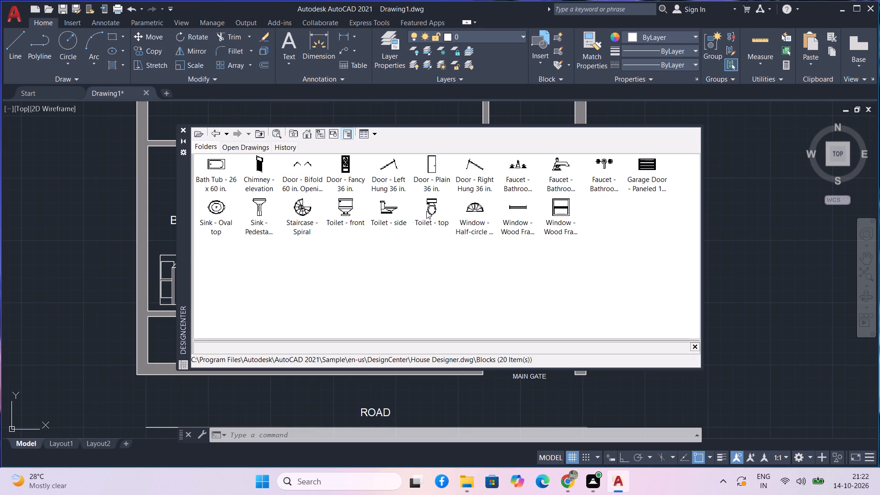
pyautogui.moveTo(431, 208); pyautogui.dragTo(749, 285)
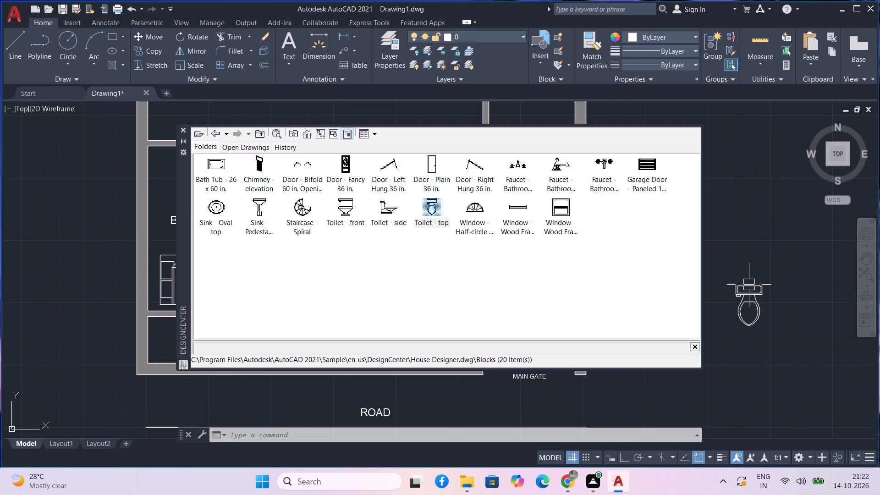
pyautogui.click(185, 129)
# With Ortho on, rotate the toilet by 270° about its tank's northeast corner, so that the bowl points west.
pyautogui.moveTo(770, 336); pyautogui.dragTo(763, 327)
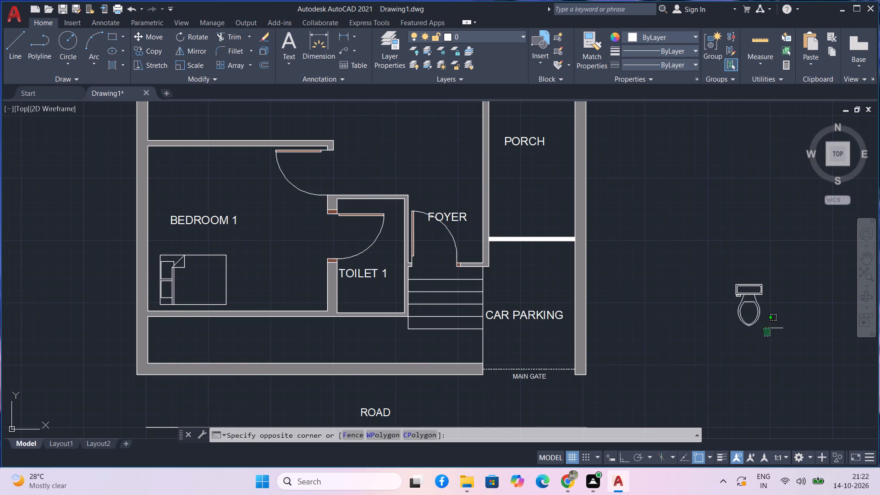
pyautogui.moveTo(763, 327); pyautogui.dragTo(759, 323)
pyautogui.click(750, 313)
pyautogui.write('RO')
pyautogui.press('space')
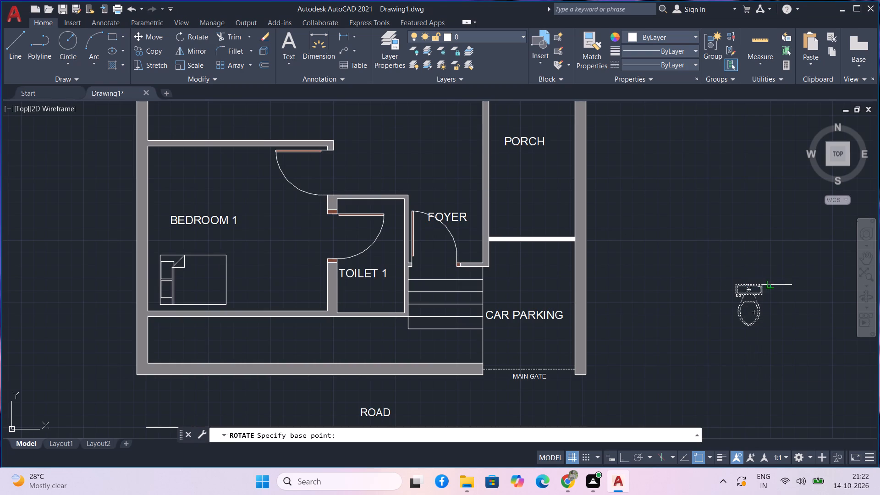
pyautogui.click(764, 286)
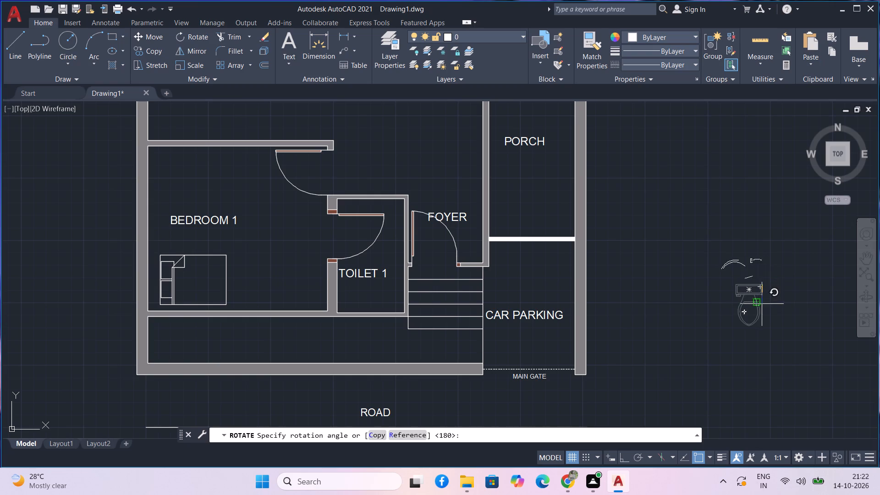
pyautogui.press('F8')
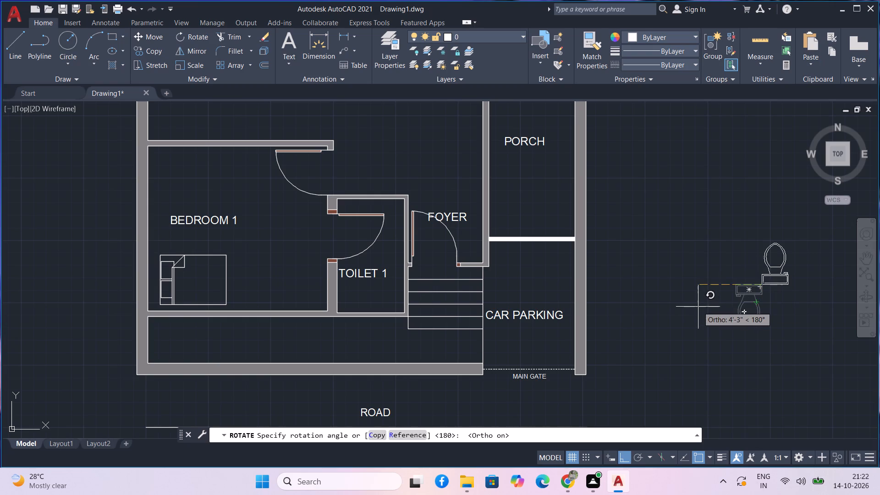
pyautogui.click(793, 317)
# Copy the toilet from its tank's southeast corner into Toilet 1, beside the room's southeast corner, with Ortho off.
pyautogui.moveTo(788, 313); pyautogui.dragTo(761, 283)
pyautogui.click(741, 258)
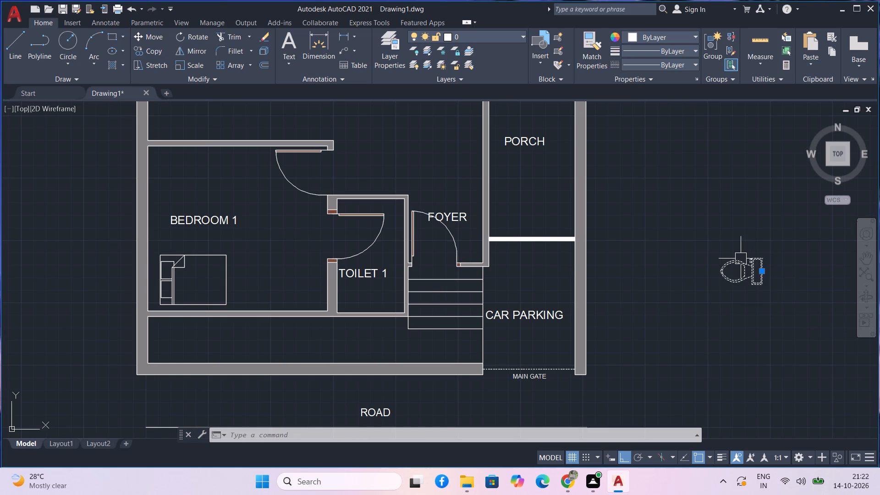
pyautogui.write('CO')
pyautogui.press('space')
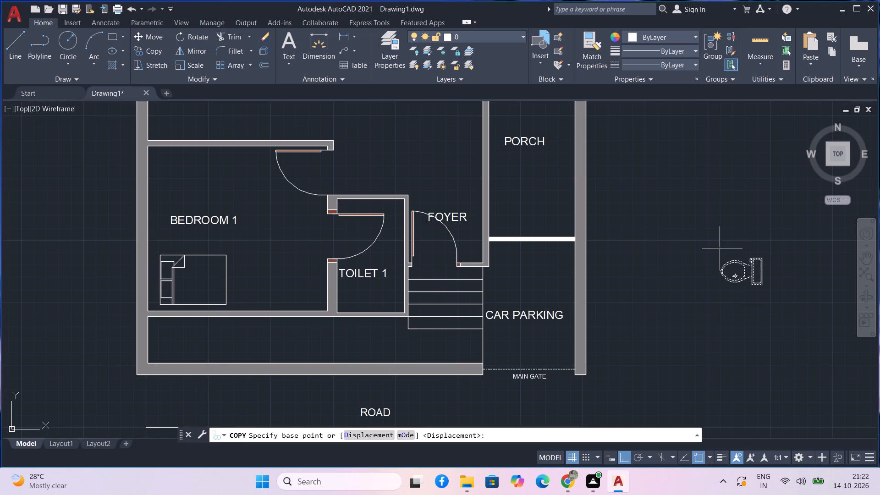
pyautogui.scroll(2, 770, 275)
pyautogui.click(747, 296)
pyautogui.scroll(-1, 581, 305)
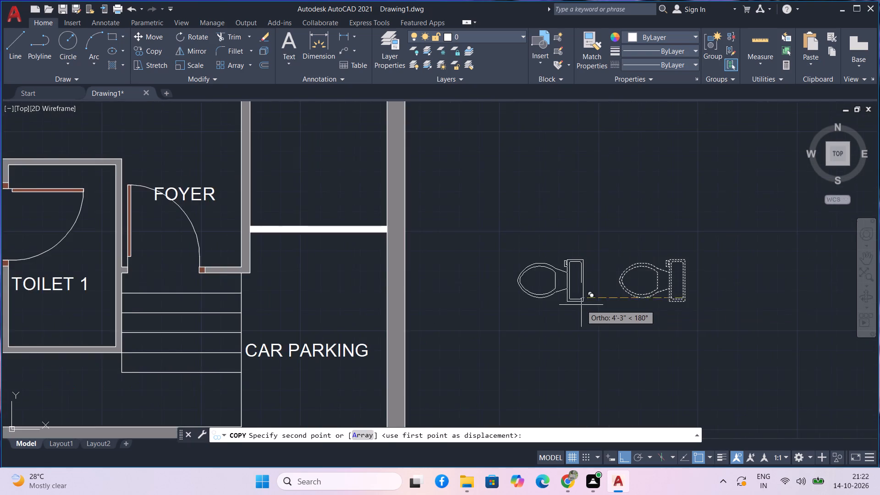
pyautogui.moveTo(581, 305); pyautogui.dragTo(676, 208, button='middle')
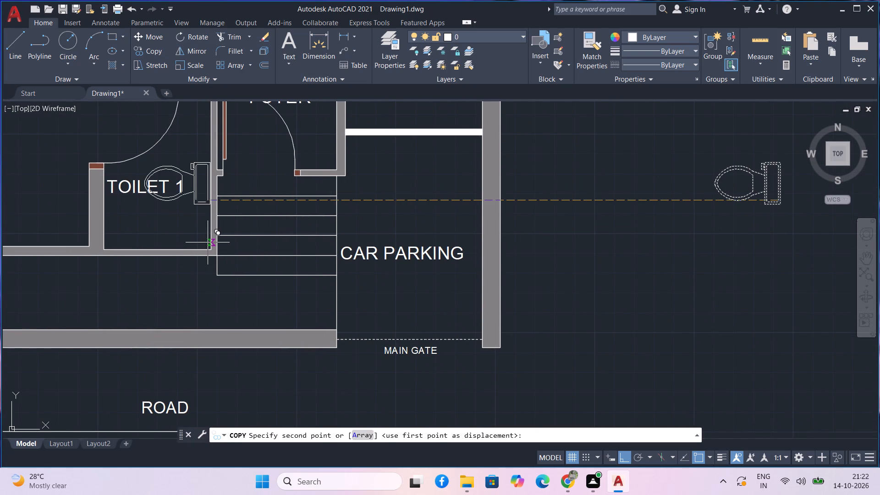
pyautogui.press('F8')
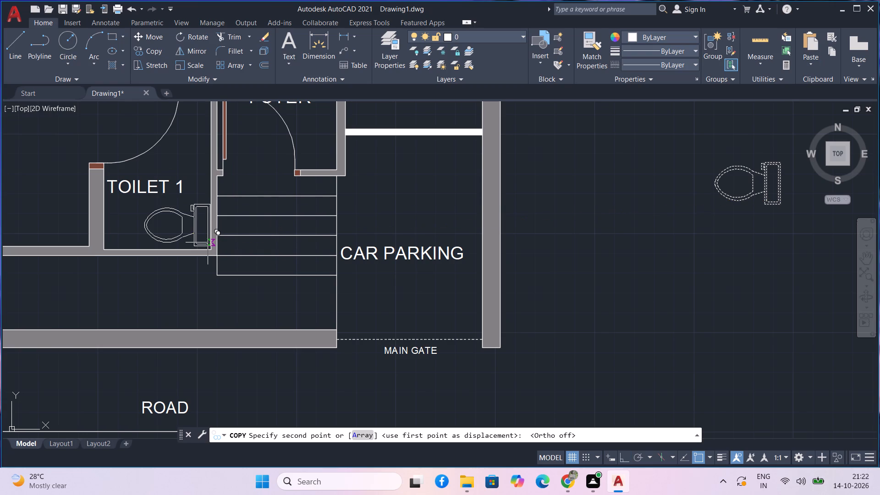
pyautogui.scroll(1, 204, 233)
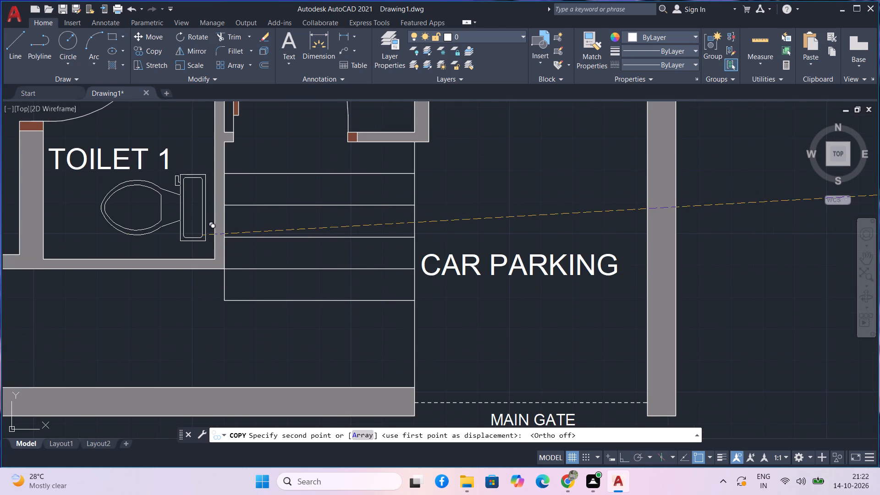
pyautogui.click(202, 245)
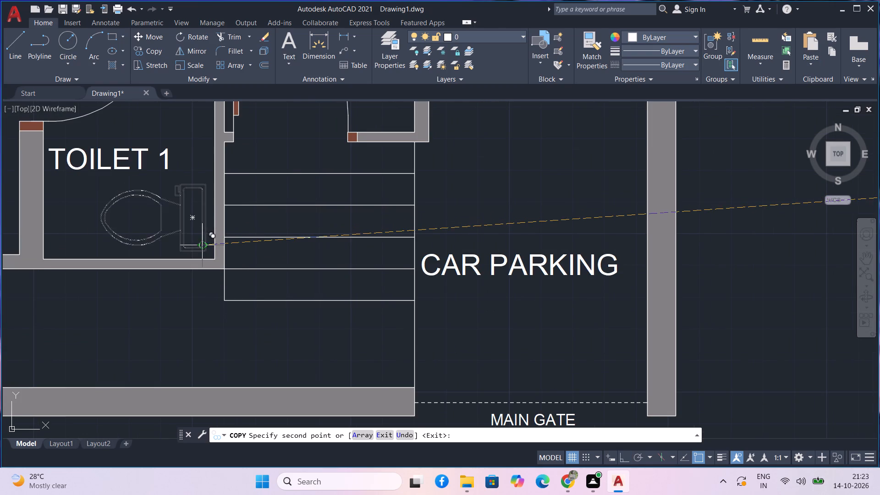
# Place a second copy of the toilet outside the north wall, just above Toilet 2, and finish copying.
pyautogui.scroll(-1, 206, 228)
pyautogui.moveTo(458, 232); pyautogui.dragTo(456, 299, button='middle')
pyautogui.scroll(-3, 458, 250)
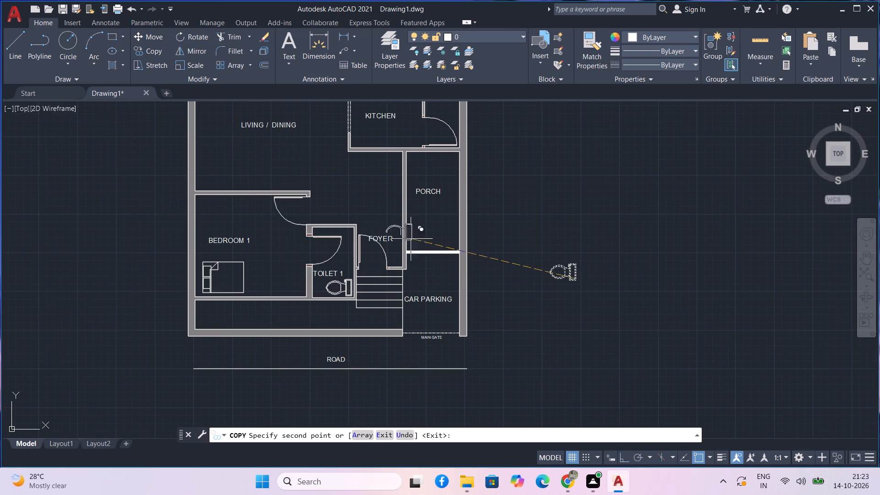
pyautogui.moveTo(357, 204); pyautogui.dragTo(363, 324, button='middle')
pyautogui.scroll(-1, 328, 232)
pyautogui.moveTo(330, 192); pyautogui.dragTo(326, 298, button='middle')
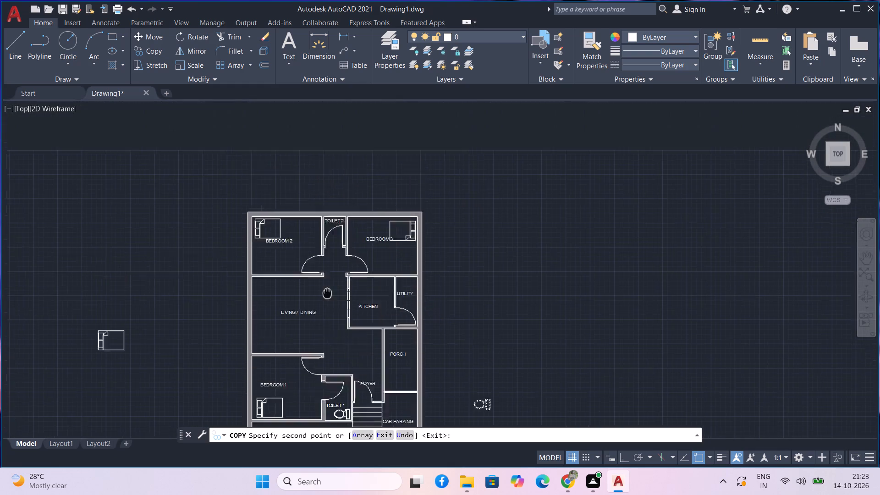
pyautogui.moveTo(326, 298); pyautogui.dragTo(324, 304, button='middle')
pyautogui.scroll(3, 308, 271)
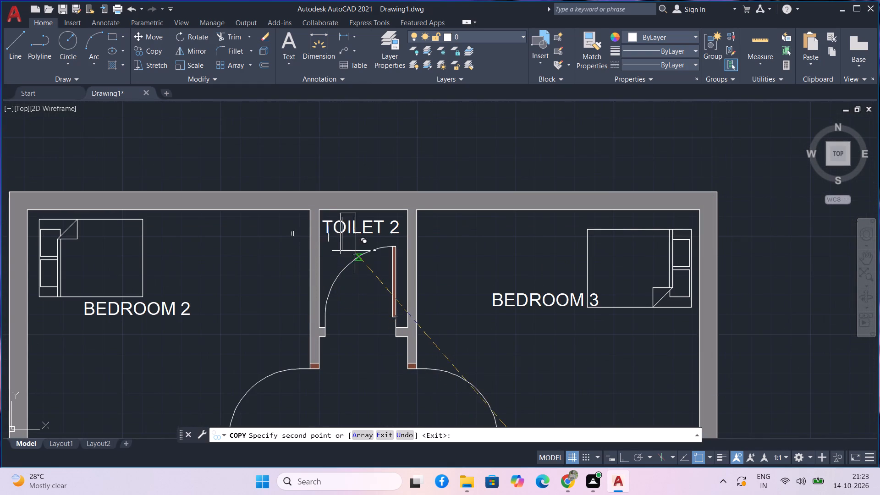
pyautogui.scroll(2, 353, 251)
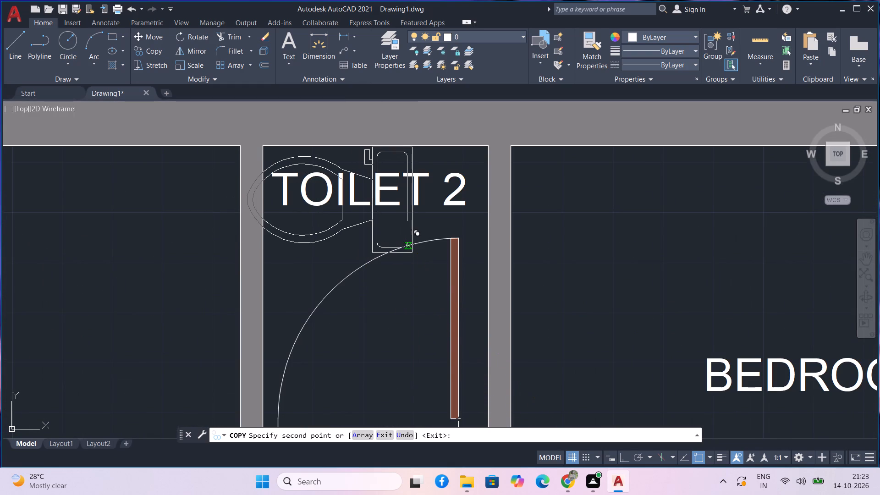
pyautogui.scroll(-1, 406, 244)
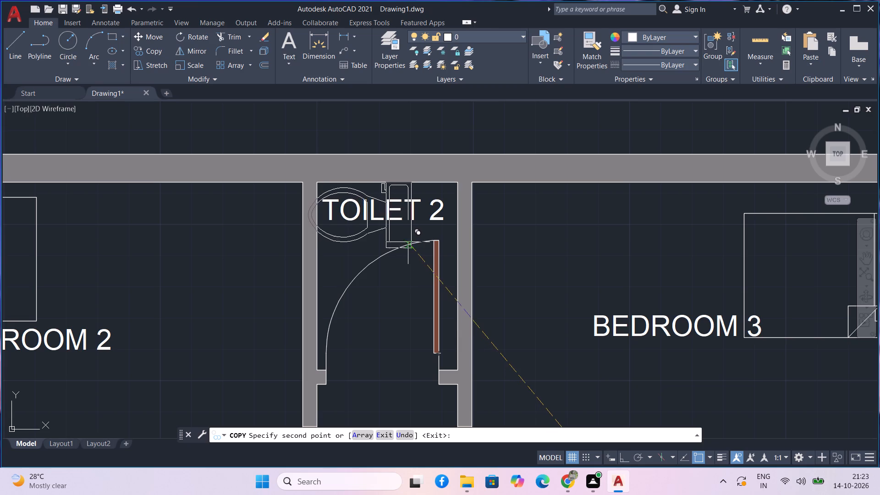
pyautogui.scroll(-1, 407, 243)
pyautogui.moveTo(408, 251); pyautogui.dragTo(414, 267, button='middle')
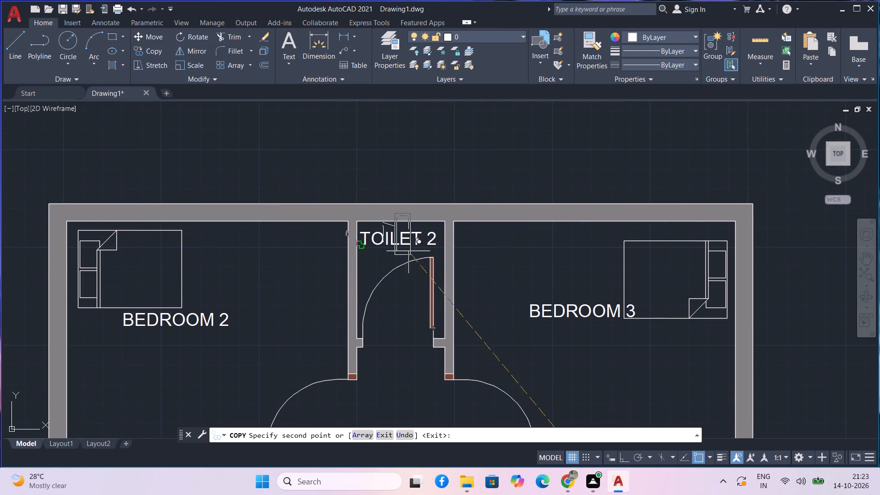
pyautogui.click(385, 147)
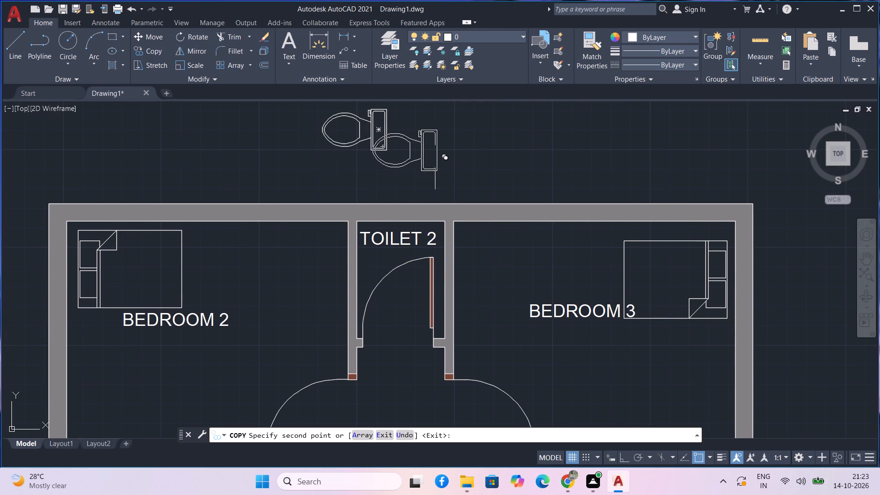
pyautogui.press('Escape')
# Scale down the toilet copy above Toilet 2 freehand, using its tank's southeast corner as the base point.
pyautogui.moveTo(408, 159); pyautogui.dragTo(428, 206, button='middle')
pyautogui.moveTo(432, 214); pyautogui.dragTo(408, 186)
pyautogui.click(382, 159)
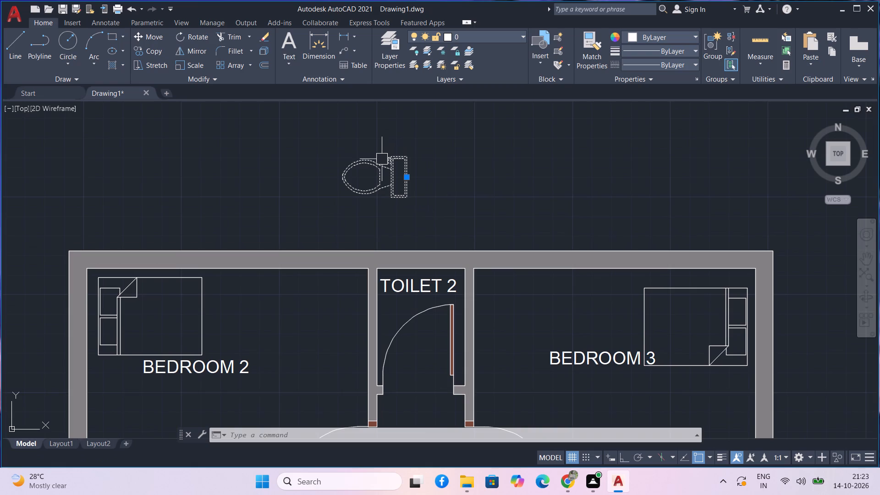
pyautogui.write('SC')
pyautogui.press('space')
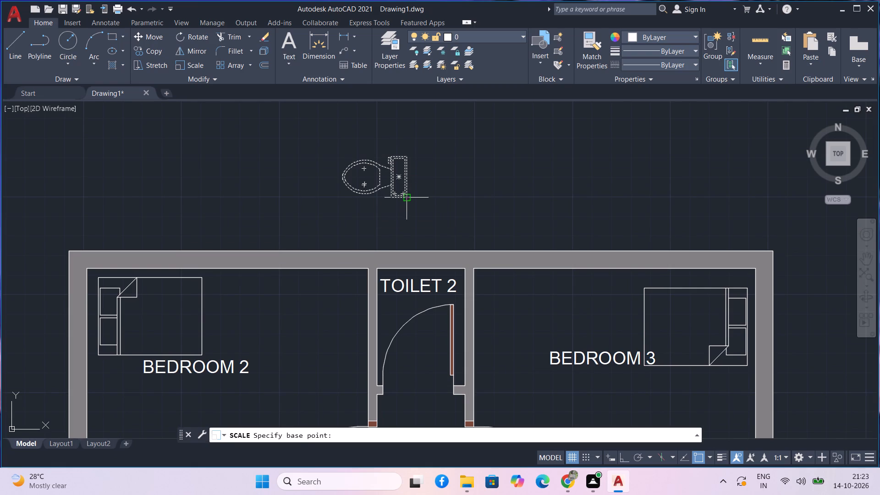
pyautogui.click(408, 201)
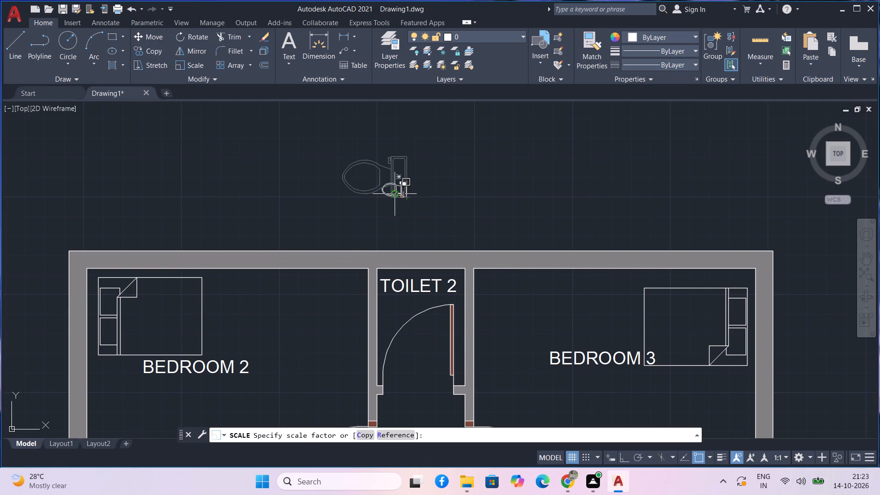
pyautogui.click(386, 191)
# Rotate the reduced toilet by about 180° around its tank's northeast corner, so that the bowl points east.
pyautogui.moveTo(412, 193); pyautogui.dragTo(406, 189)
pyautogui.click(362, 181)
pyautogui.press('r')
pyautogui.press('o')
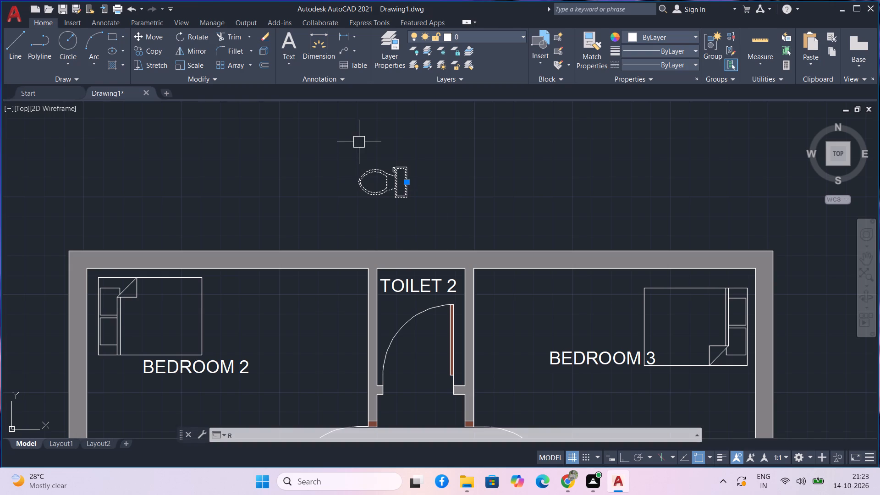
pyautogui.press('space')
pyautogui.click(406, 174)
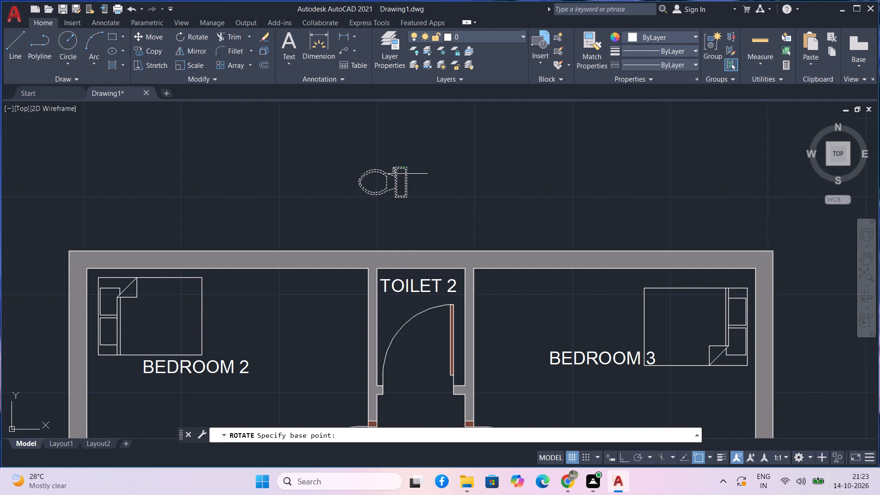
pyautogui.click(319, 171)
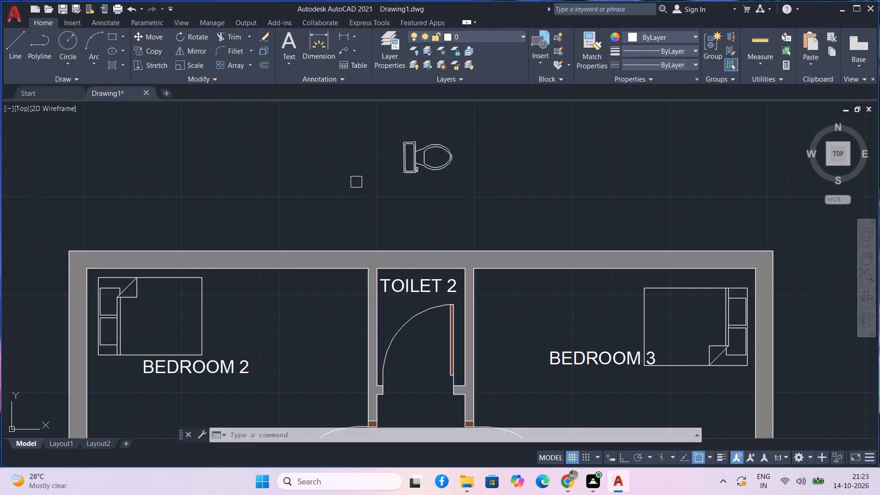
# Move the reduced toilet by its tank's southwest corner into Toilet 2, beside the room's northwest corner.
pyautogui.moveTo(437, 191); pyautogui.dragTo(432, 191)
pyautogui.click(395, 160)
pyautogui.write('M')
pyautogui.press('space')
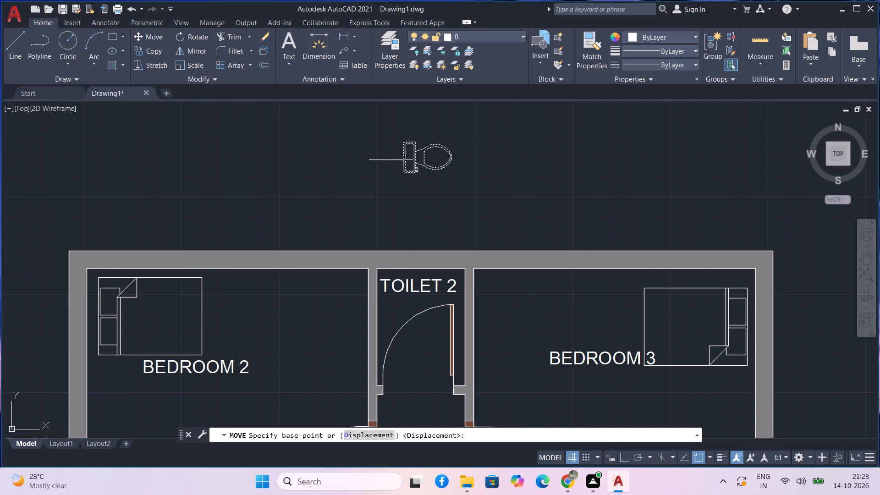
pyautogui.click(406, 173)
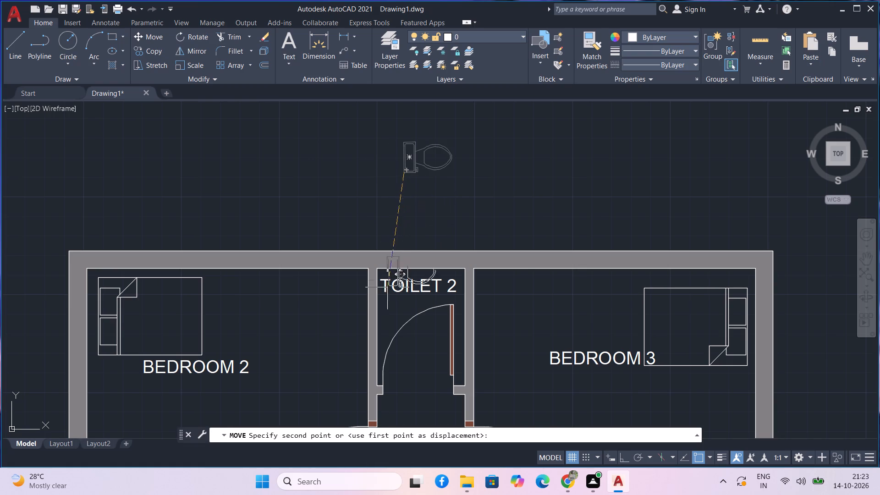
pyautogui.scroll(2, 381, 301)
pyautogui.moveTo(386, 308); pyautogui.dragTo(367, 253, button='middle')
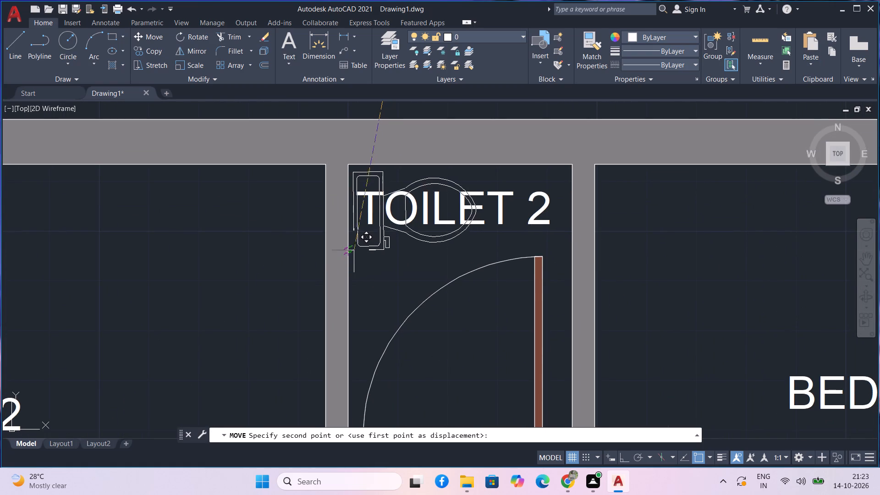
pyautogui.click(354, 248)
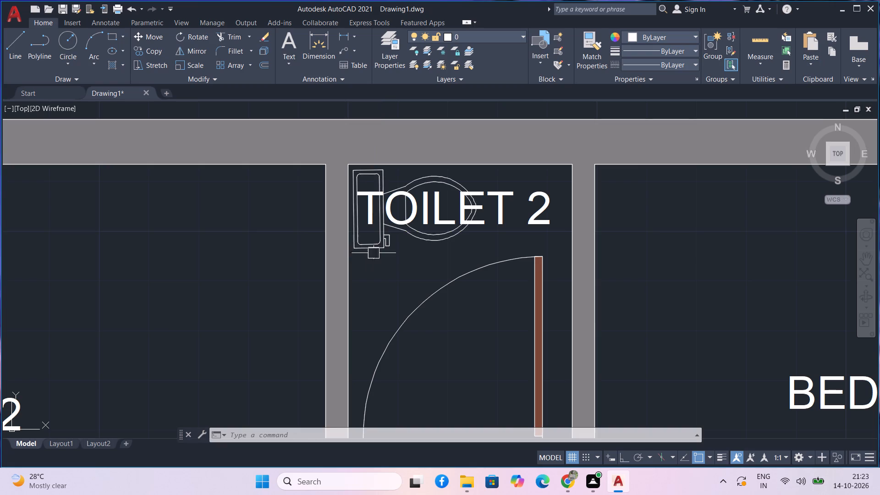
# Look over the plan from Toilet 2 through the living and dining area to Toilet 1, the steps and the road.
pyautogui.scroll(-2, 378, 262)
pyautogui.moveTo(416, 295); pyautogui.dragTo(397, 204, button='middle')
pyautogui.scroll(-1, 398, 209)
pyautogui.moveTo(400, 237); pyautogui.dragTo(394, 189, button='middle')
pyautogui.moveTo(391, 217); pyautogui.dragTo(383, 198, button='middle')
pyautogui.moveTo(384, 231); pyautogui.dragTo(383, 198, button='middle')
pyautogui.moveTo(383, 279); pyautogui.dragTo(378, 258, button='middle')
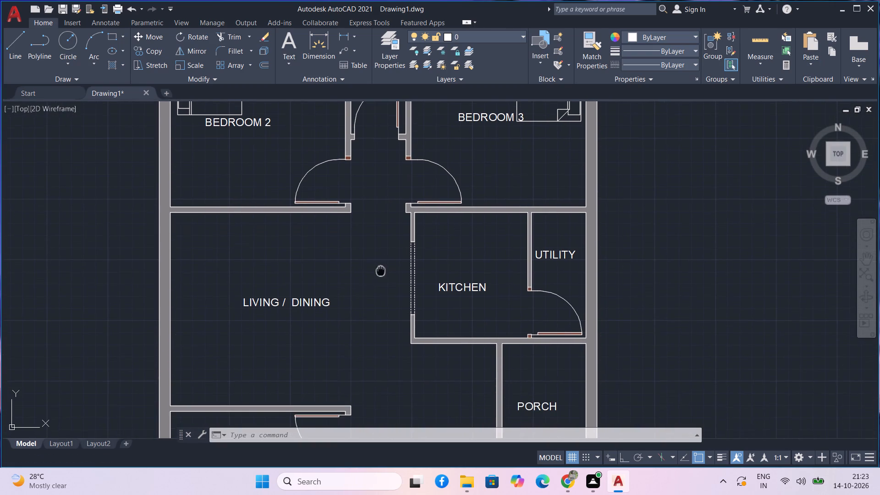
pyautogui.moveTo(378, 258); pyautogui.dragTo(369, 235, button='middle')
pyautogui.moveTo(368, 271); pyautogui.dragTo(362, 206, button='middle')
pyautogui.moveTo(369, 248); pyautogui.dragTo(358, 199, button='middle')
pyautogui.moveTo(359, 251); pyautogui.dragTo(355, 208, button='middle')
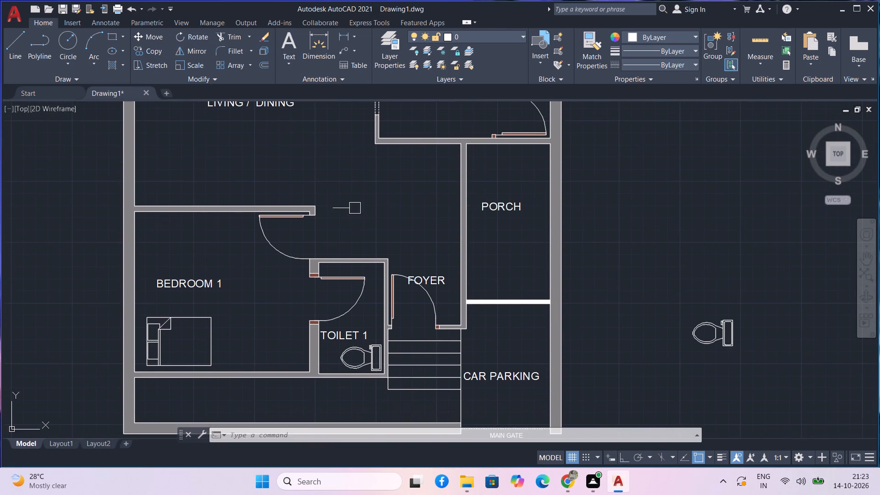
pyautogui.moveTo(356, 230); pyautogui.dragTo(352, 186, button='middle')
pyautogui.moveTo(358, 208); pyautogui.dragTo(358, 188, button='middle')
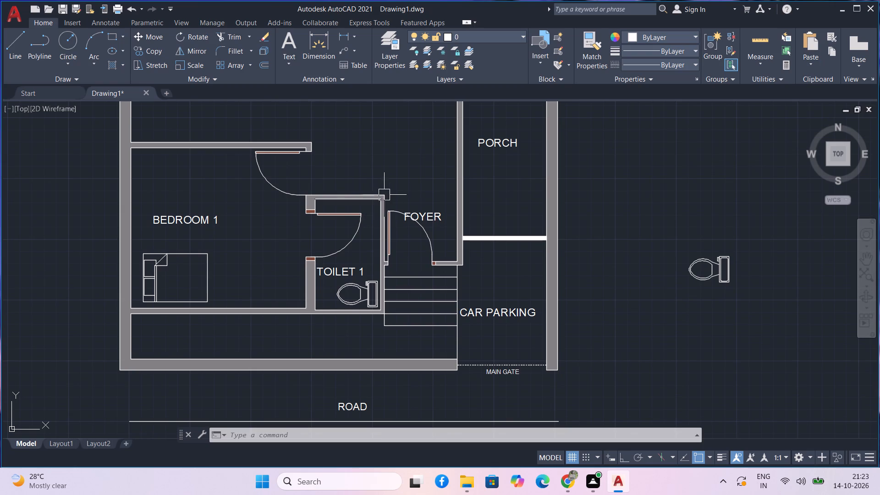
pyautogui.moveTo(430, 218); pyautogui.dragTo(428, 192, button='middle')
pyautogui.moveTo(418, 258); pyautogui.dragTo(412, 242, button='middle')
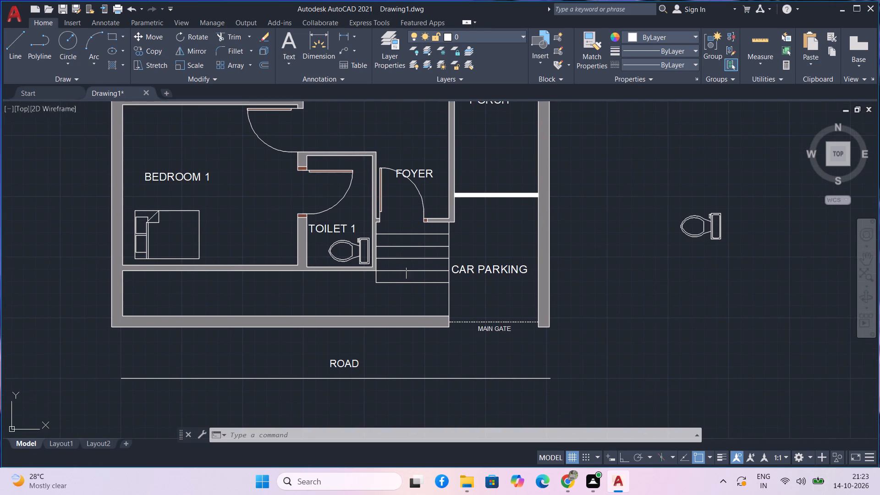
pyautogui.moveTo(412, 272); pyautogui.dragTo(403, 230, button='middle')
pyautogui.scroll(1, 405, 217)
pyautogui.moveTo(405, 214); pyautogui.dragTo(410, 271, button='middle')
pyautogui.scroll(-1, 410, 272)
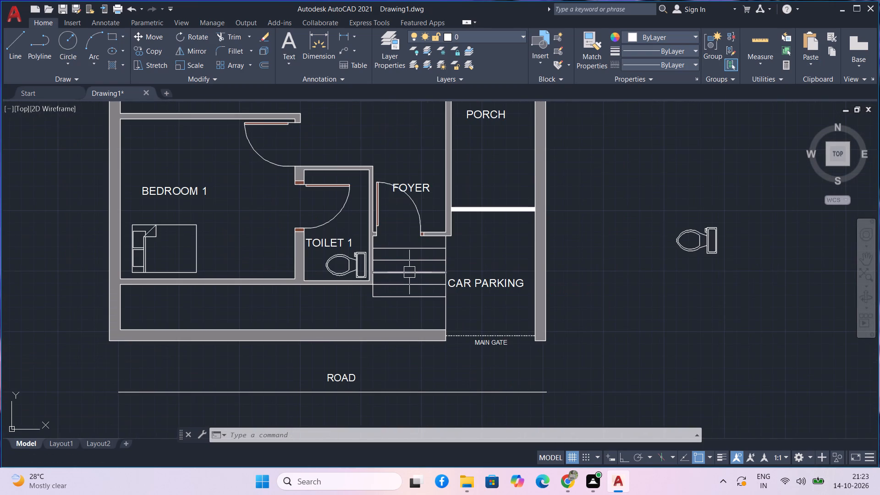
# Hatch the Toilet 1 fixture's inner bowl, inner tank outline and small flush handle with a solid fill in the ByLayer colour.
pyautogui.write('H')
pyautogui.press('space')
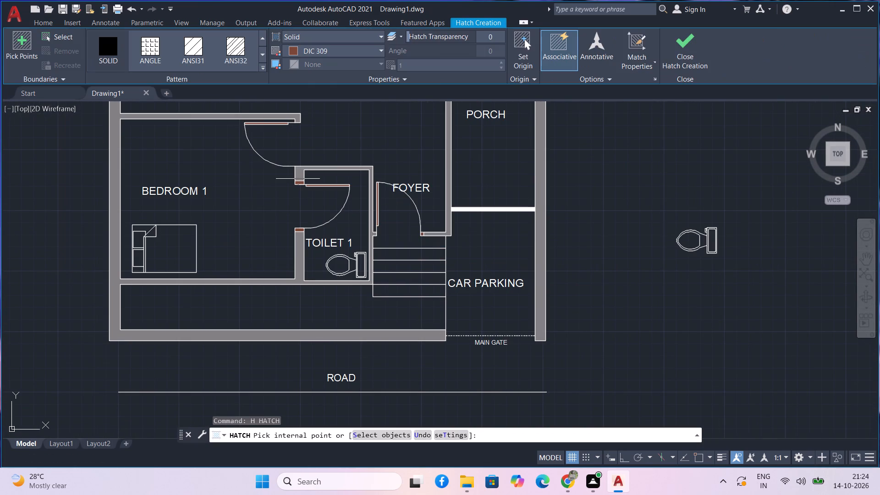
pyautogui.click(379, 48)
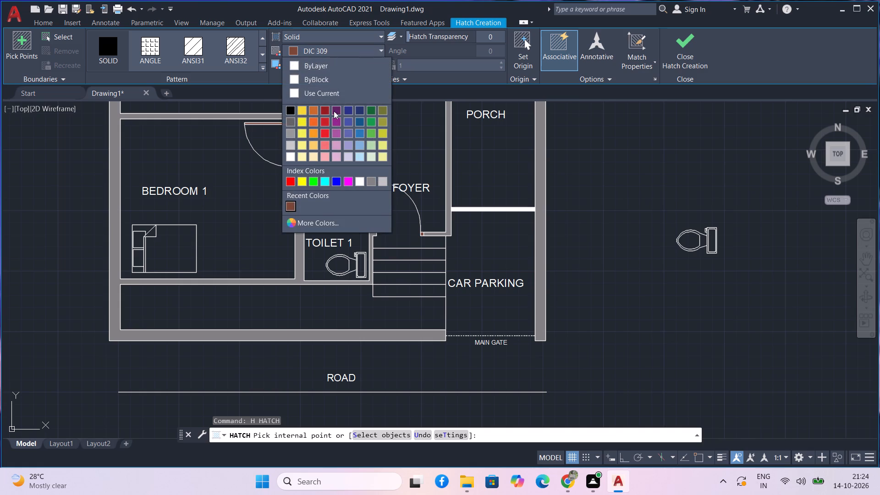
pyautogui.click(307, 70)
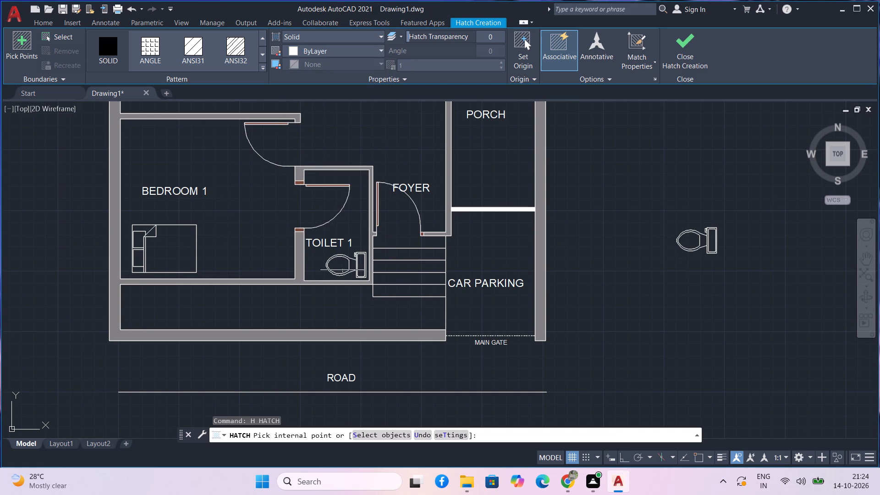
pyautogui.click(338, 260)
pyautogui.scroll(3, 365, 264)
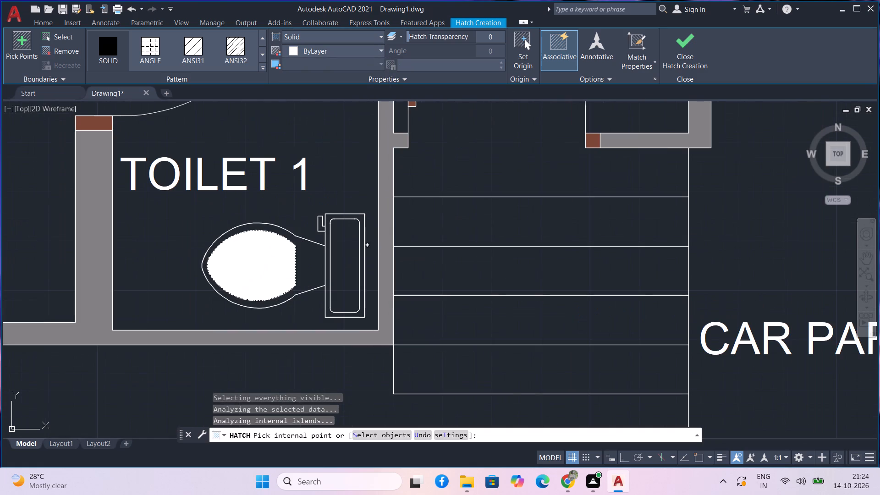
pyautogui.click(343, 253)
pyautogui.scroll(3, 323, 223)
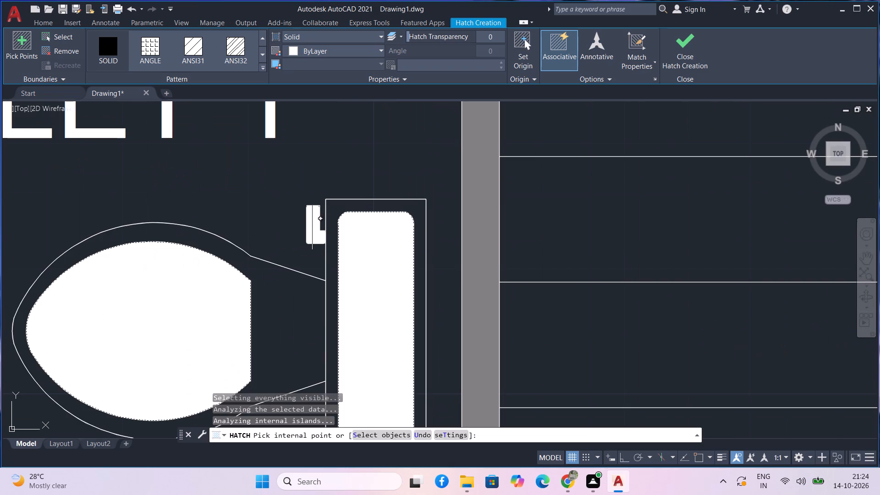
pyautogui.click(312, 227)
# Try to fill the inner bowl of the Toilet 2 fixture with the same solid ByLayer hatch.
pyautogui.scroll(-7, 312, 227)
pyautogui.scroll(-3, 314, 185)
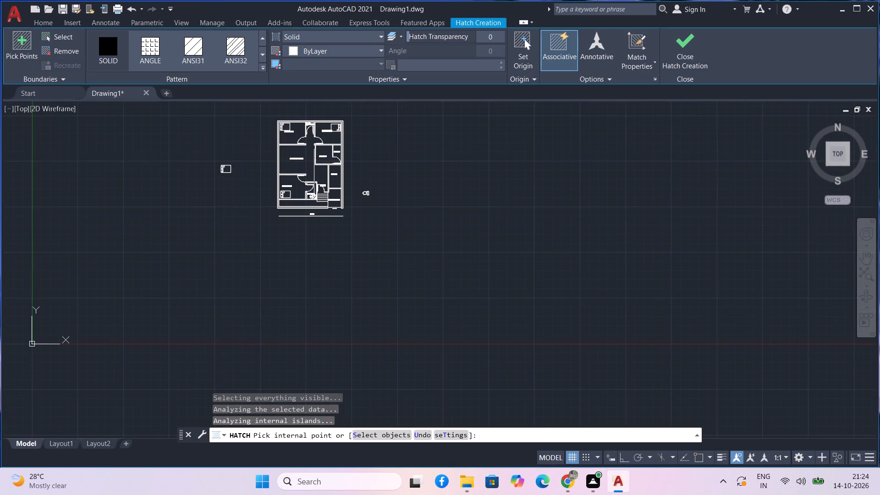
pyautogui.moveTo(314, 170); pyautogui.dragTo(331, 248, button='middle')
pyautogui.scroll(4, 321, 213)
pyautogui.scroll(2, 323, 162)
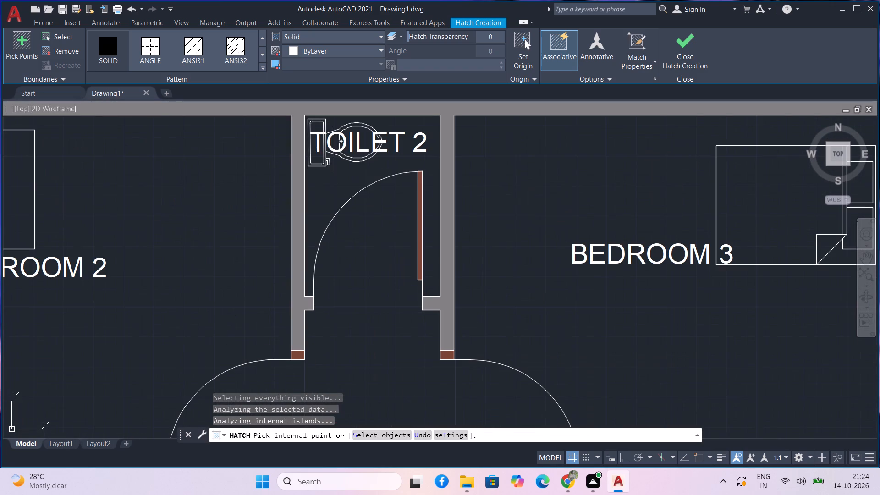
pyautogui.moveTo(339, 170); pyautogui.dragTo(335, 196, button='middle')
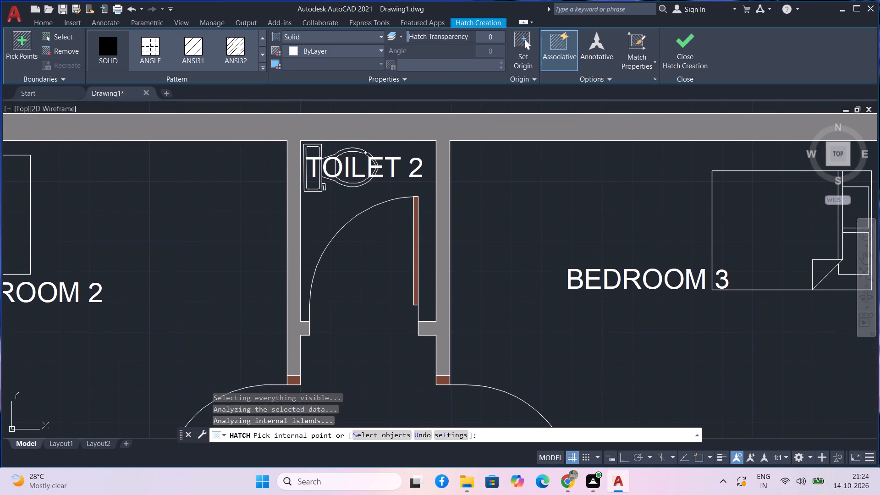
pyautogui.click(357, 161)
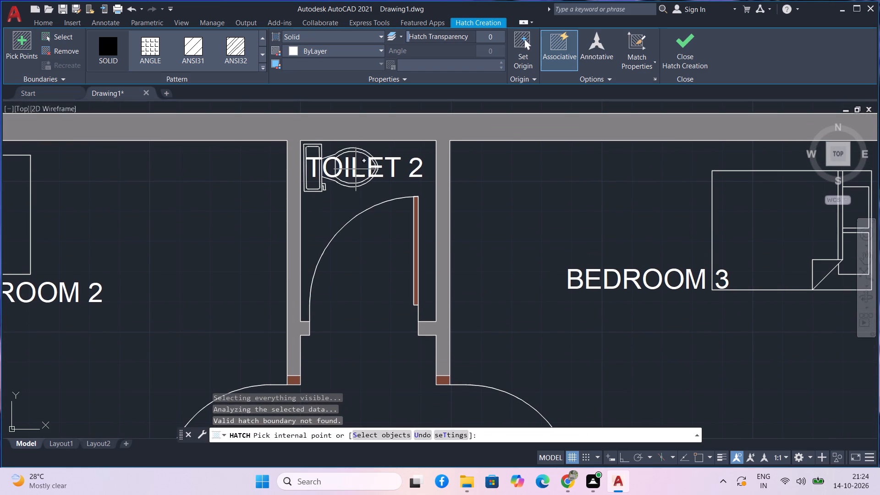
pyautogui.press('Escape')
# Look over the plan from Toilet 2 and the upper bedrooms through the living and dining area to Toilet 1 and the foyer.
pyautogui.scroll(-1, 322, 204)
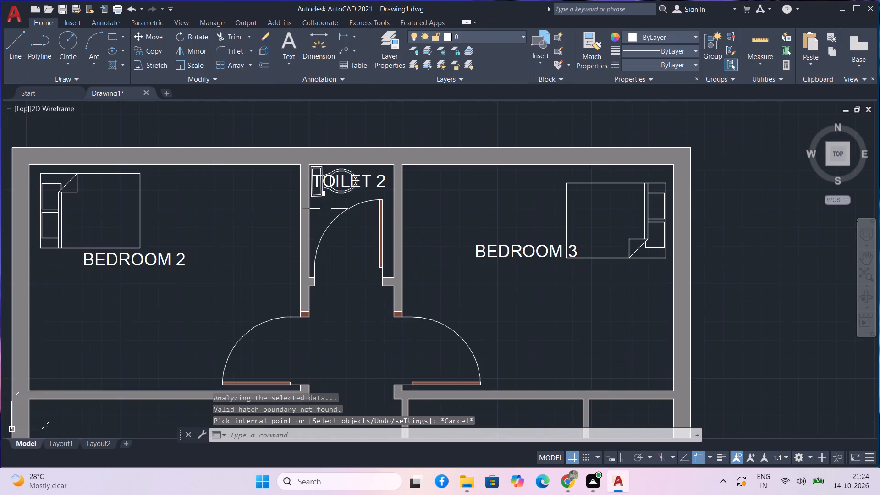
pyautogui.scroll(-1, 419, 219)
pyautogui.moveTo(419, 230); pyautogui.dragTo(403, 174, button='middle')
pyautogui.moveTo(409, 222); pyautogui.dragTo(411, 196, button='middle')
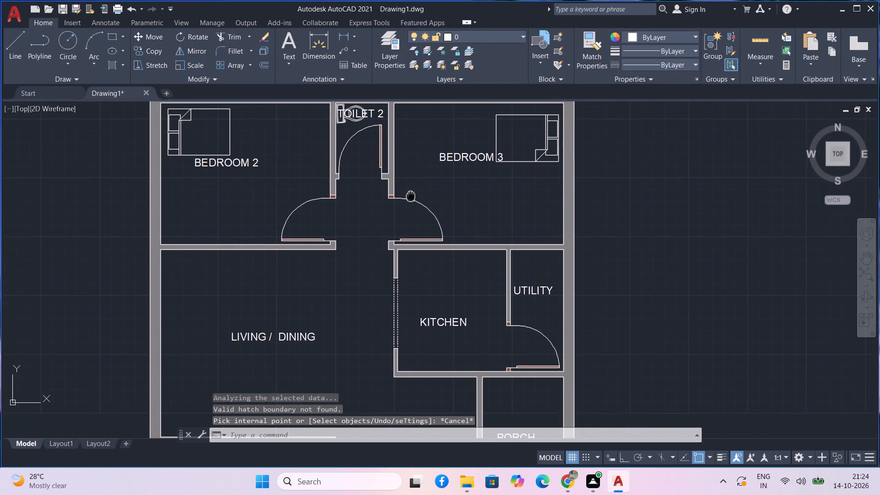
pyautogui.moveTo(413, 207); pyautogui.dragTo(419, 156, button='middle')
pyautogui.moveTo(385, 268); pyautogui.dragTo(378, 191, button='middle')
pyautogui.moveTo(375, 250); pyautogui.dragTo(374, 187, button='middle')
pyautogui.moveTo(373, 227); pyautogui.dragTo(377, 242, button='middle')
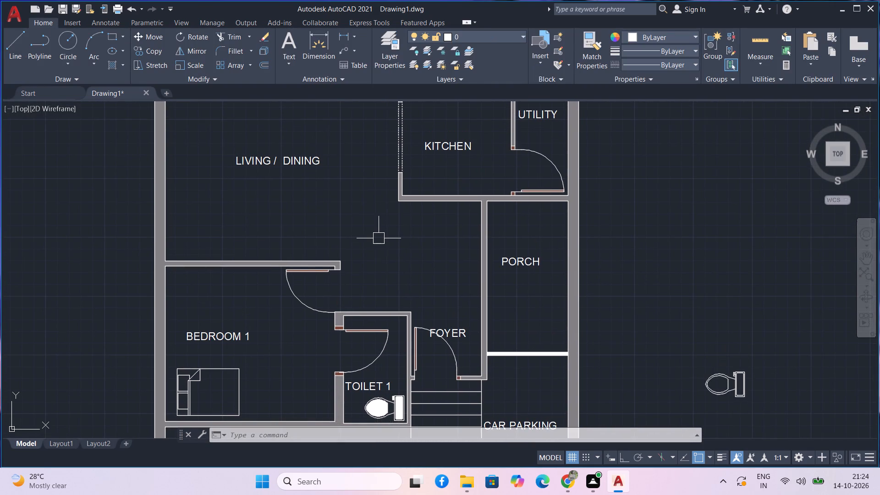
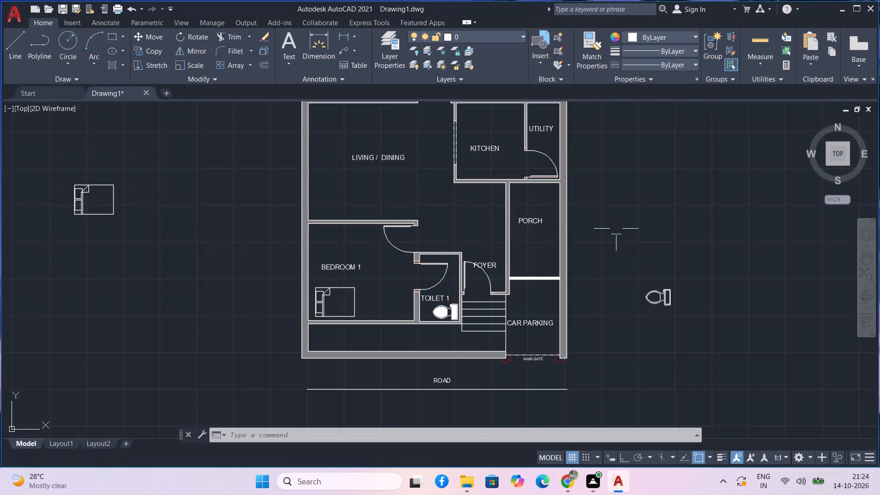
# Regenerate the drawing display.
pyautogui.scroll(3, 586, 364)
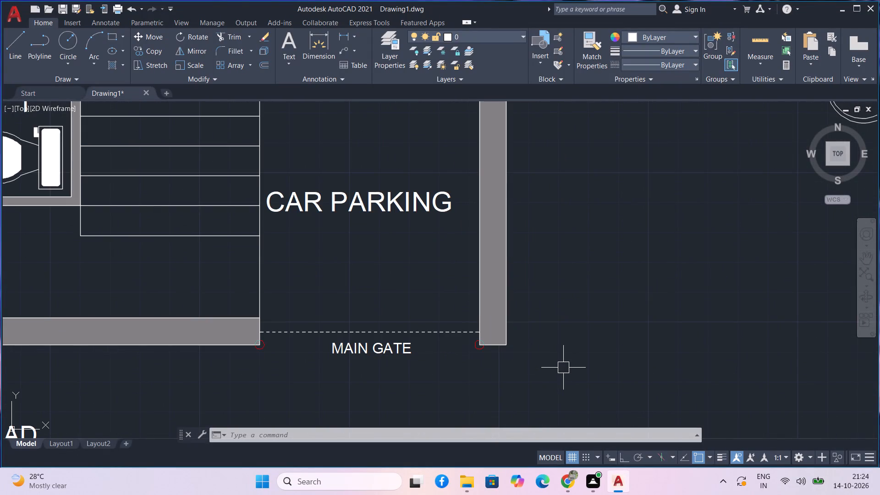
pyautogui.write('RE')
pyautogui.press('space')
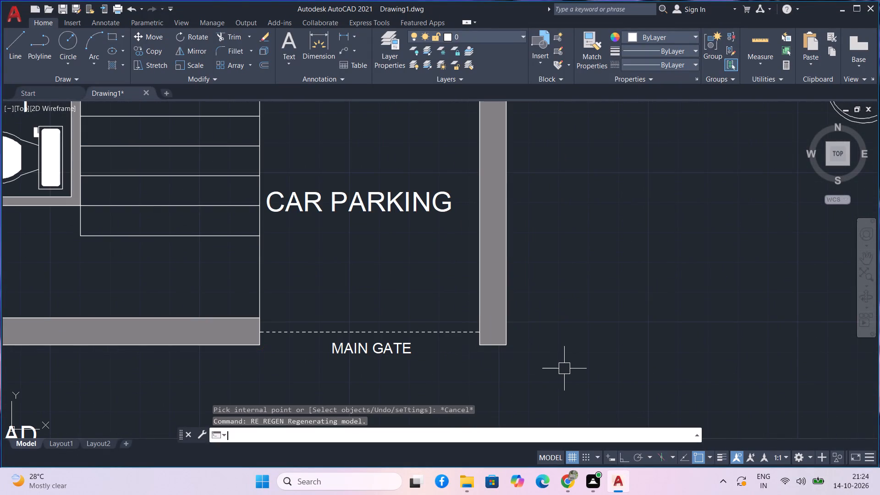
# Start a solid hatch and set its colour to DIC 441 from the DIC COLOR GUIDE(R) color book.
pyautogui.scroll(-1, 564, 368)
pyautogui.scroll(-1, 455, 236)
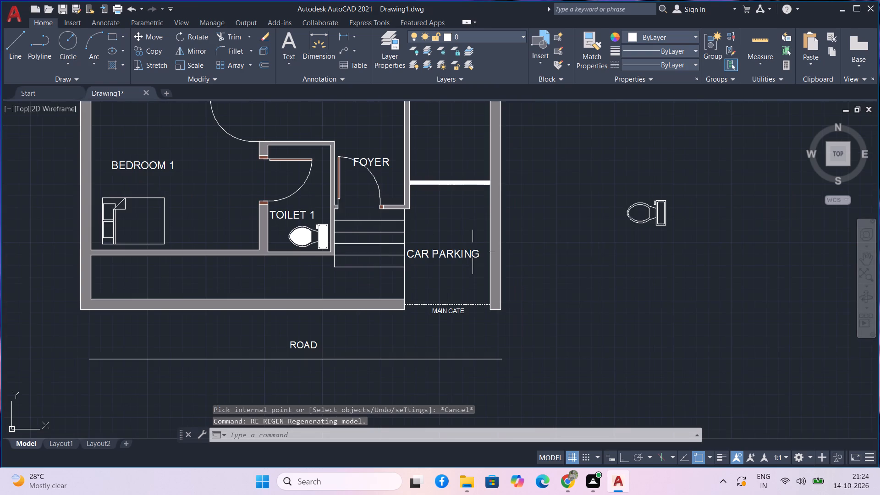
pyautogui.moveTo(473, 252); pyautogui.dragTo(485, 280, button='middle')
pyautogui.moveTo(474, 252); pyautogui.dragTo(487, 269, button='middle')
pyautogui.moveTo(487, 269); pyautogui.dragTo(519, 277, button='middle')
pyautogui.write('H')
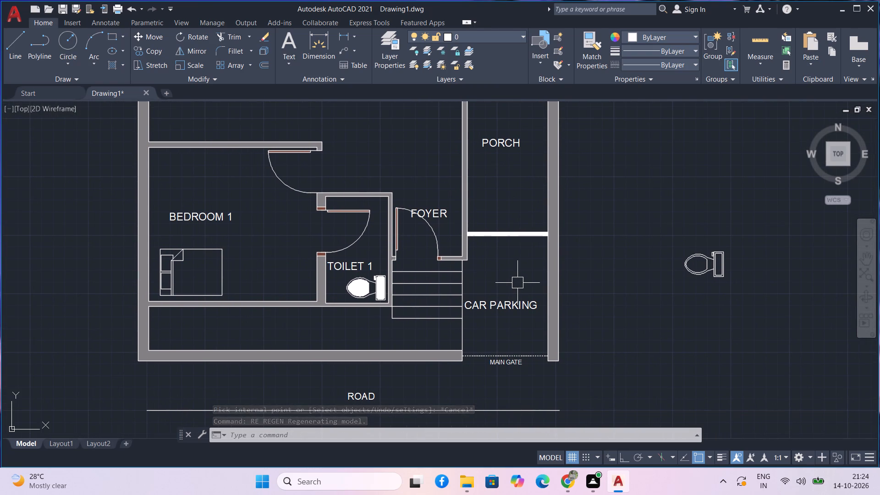
pyautogui.press('space')
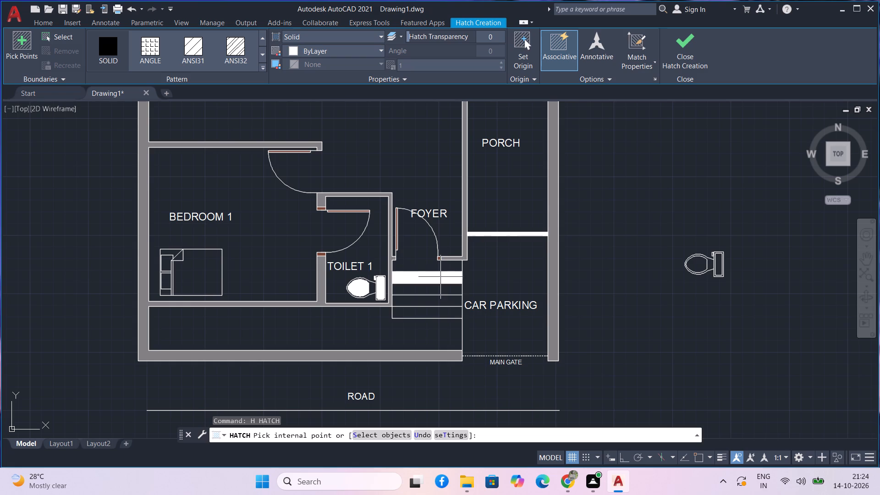
pyautogui.click(369, 51)
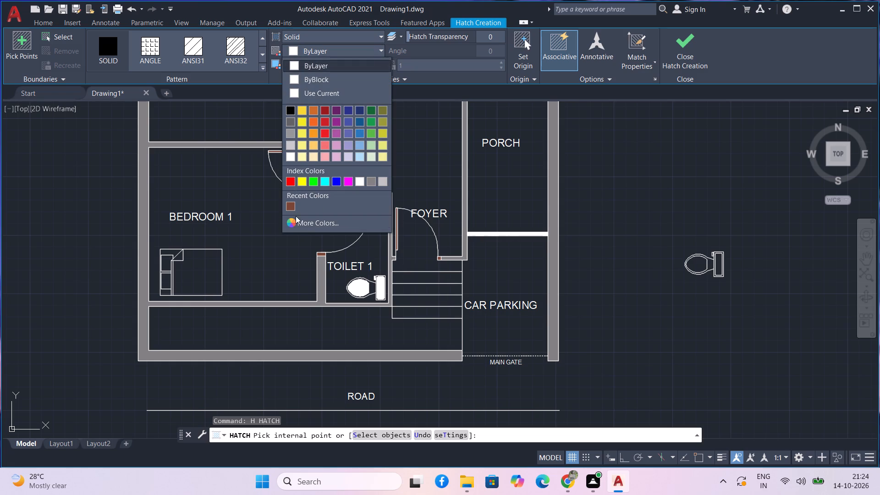
pyautogui.click(323, 225)
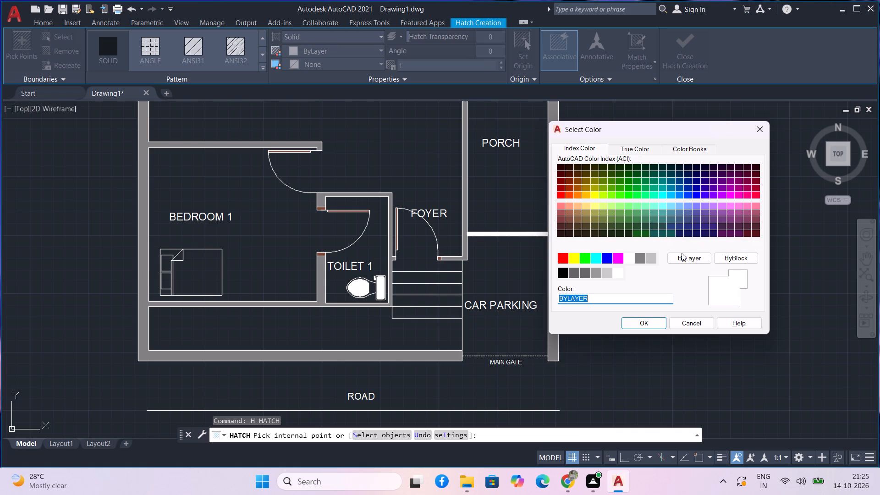
pyautogui.click(694, 151)
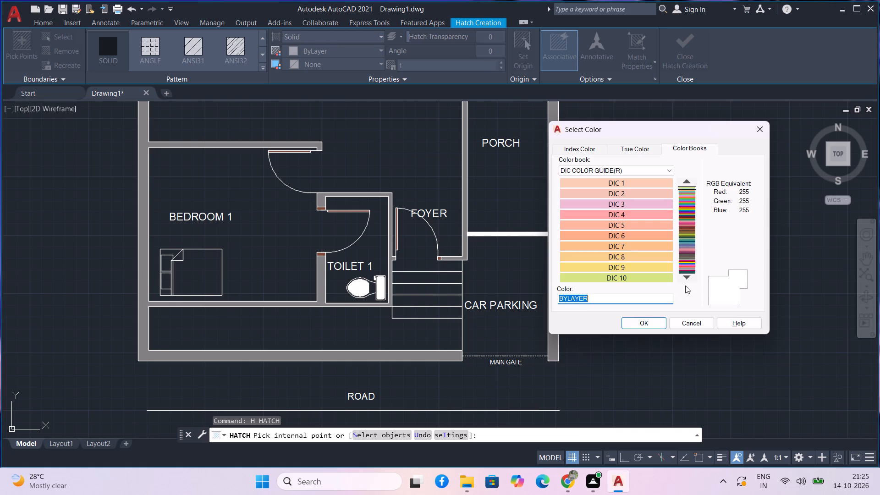
pyautogui.tripleClick(687, 277)
pyautogui.tripleClick(687, 277)
pyautogui.tripleClick(687, 278)
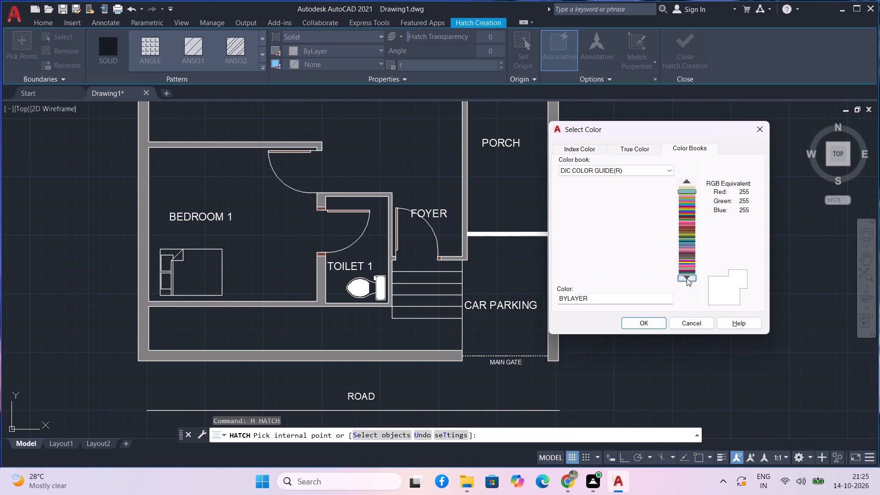
pyautogui.tripleClick(687, 278)
pyautogui.tripleClick(687, 278)
pyautogui.tripleClick(687, 278)
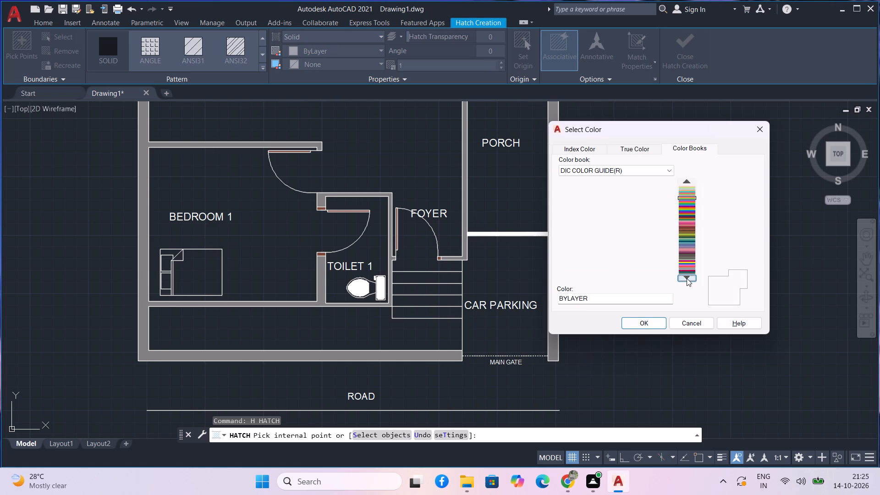
pyautogui.tripleClick(687, 278)
pyautogui.tripleClick(687, 278)
pyautogui.tripleClick(687, 278)
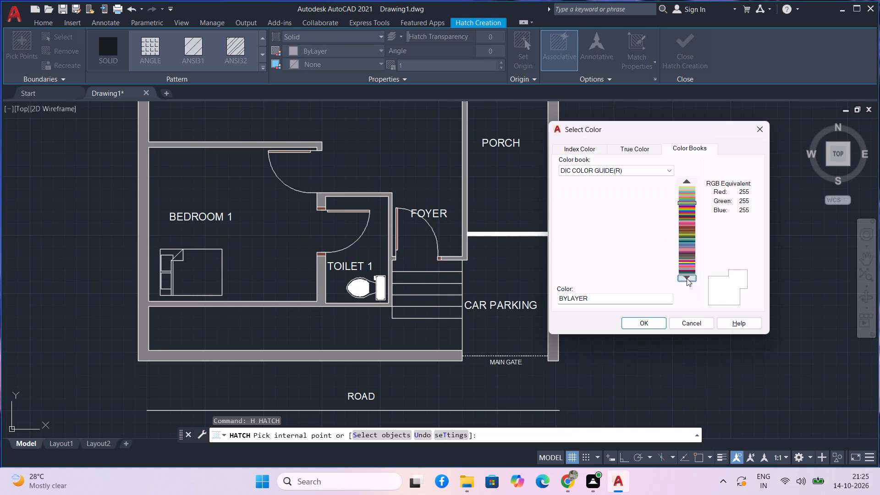
pyautogui.tripleClick(687, 278)
pyautogui.tripleClick(687, 278)
pyautogui.tripleClick(687, 278)
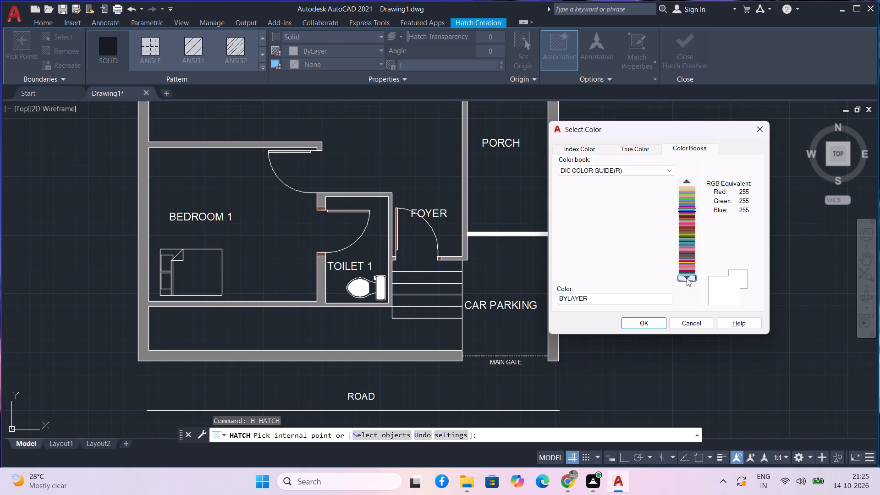
pyautogui.click(687, 278)
pyautogui.tripleClick(686, 283)
pyautogui.click(686, 283)
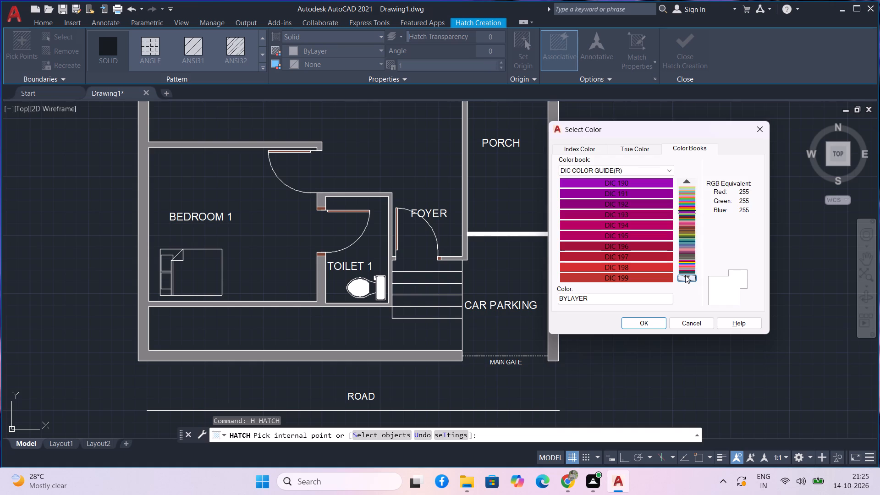
pyautogui.tripleClick(685, 275)
pyautogui.tripleClick(685, 275)
pyautogui.tripleClick(685, 275)
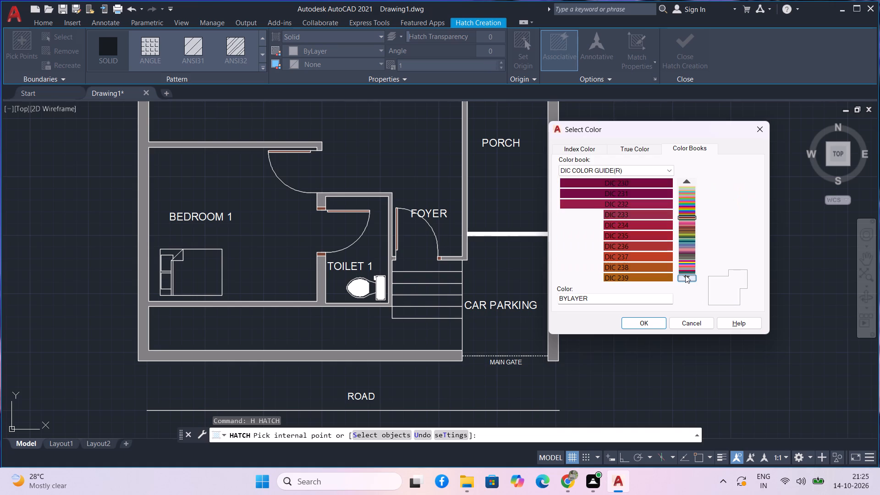
pyautogui.tripleClick(685, 275)
pyautogui.tripleClick(685, 275)
pyautogui.tripleClick(685, 275)
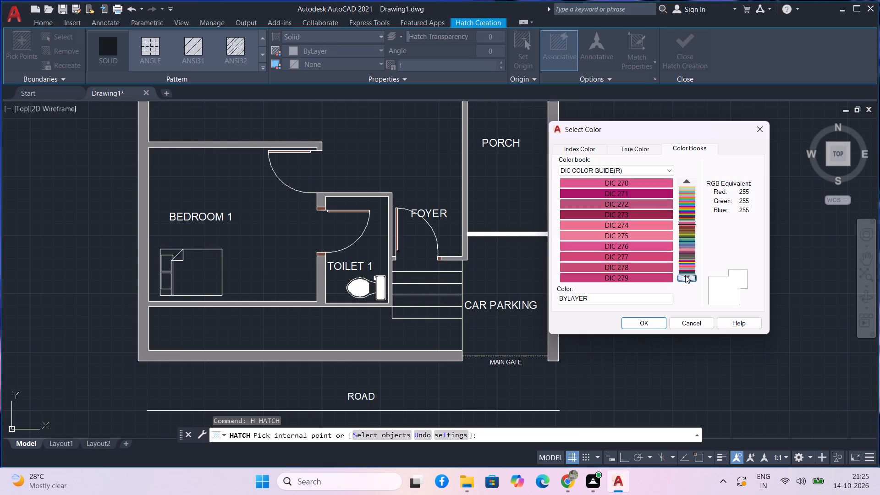
pyautogui.tripleClick(685, 275)
pyautogui.tripleClick(685, 275)
pyautogui.tripleClick(685, 275)
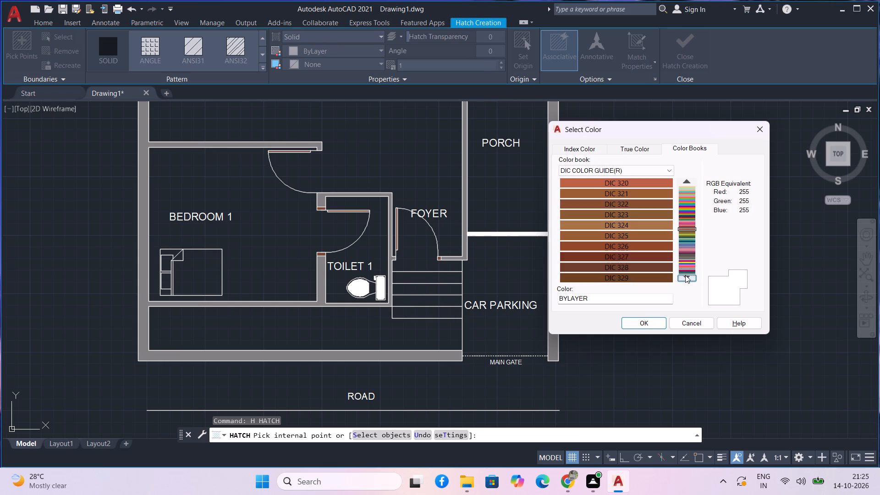
pyautogui.tripleClick(685, 275)
pyautogui.tripleClick(685, 278)
pyautogui.tripleClick(685, 278)
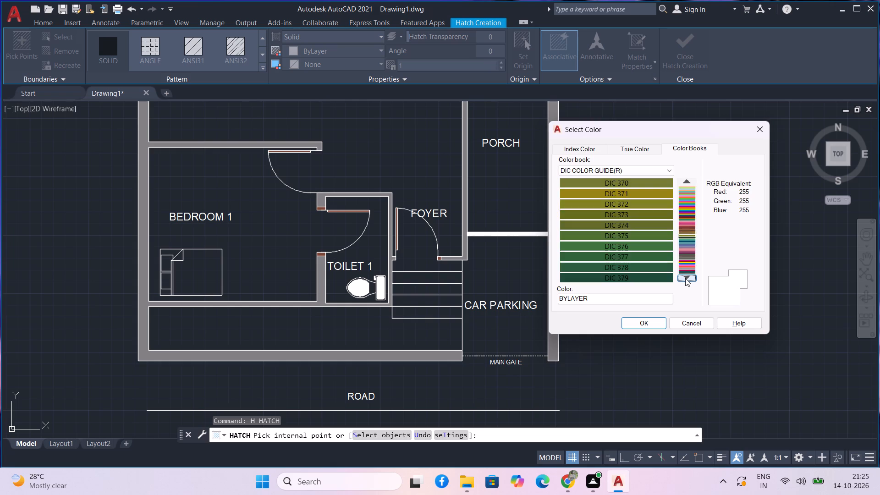
pyautogui.tripleClick(685, 278)
pyautogui.doubleClick(685, 278)
pyautogui.tripleClick(685, 278)
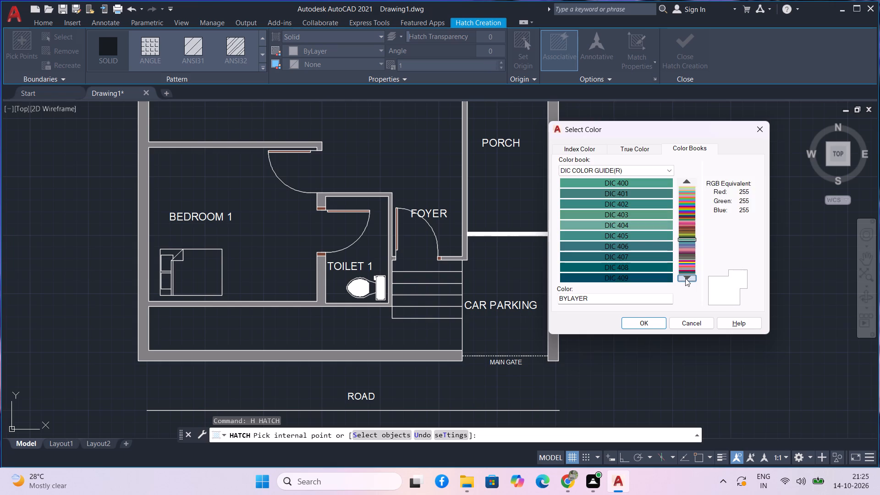
pyautogui.tripleClick(685, 278)
pyautogui.tripleClick(685, 278)
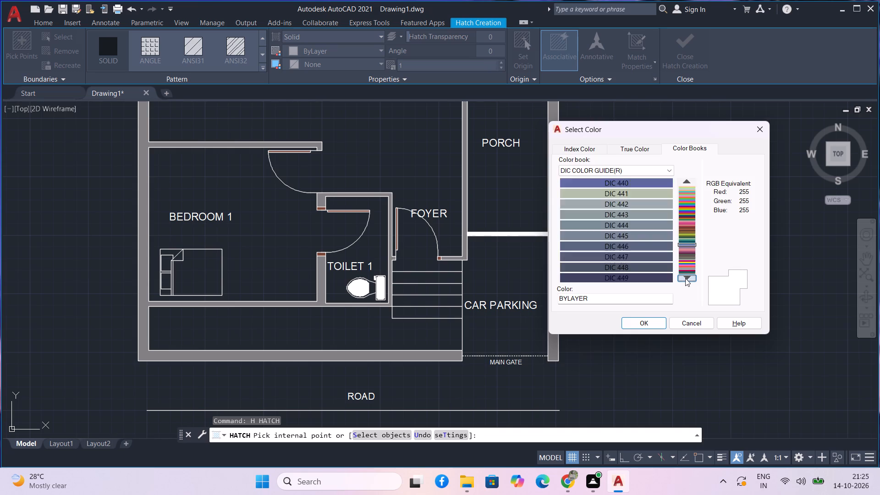
pyautogui.click(685, 278)
pyautogui.click(694, 178)
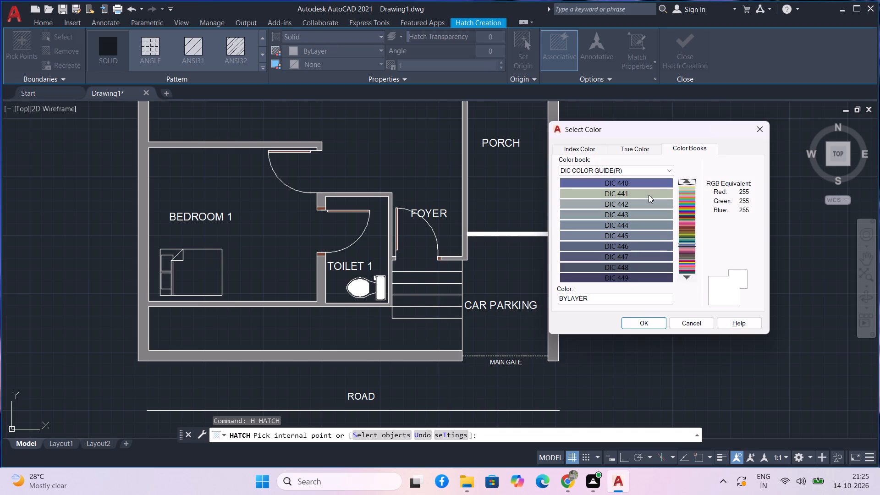
pyautogui.click(649, 195)
pyautogui.click(643, 329)
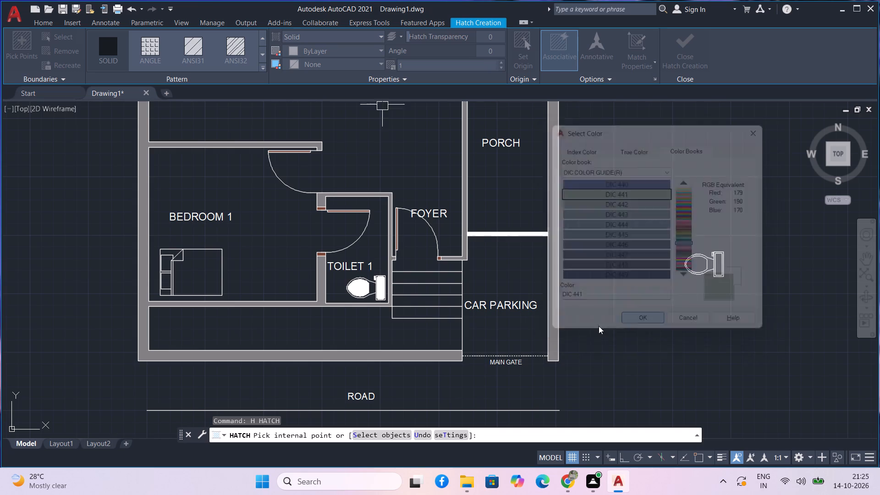
# Fill all the treads of the entrance steps between Toilet 1 and the car parking with the solid hatch.
pyautogui.click(421, 280)
pyautogui.click(426, 289)
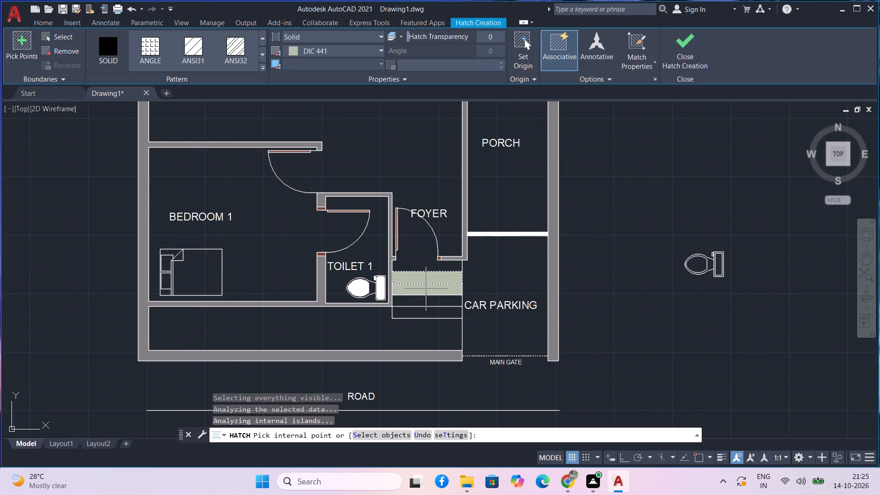
pyautogui.click(429, 306)
pyautogui.click(430, 318)
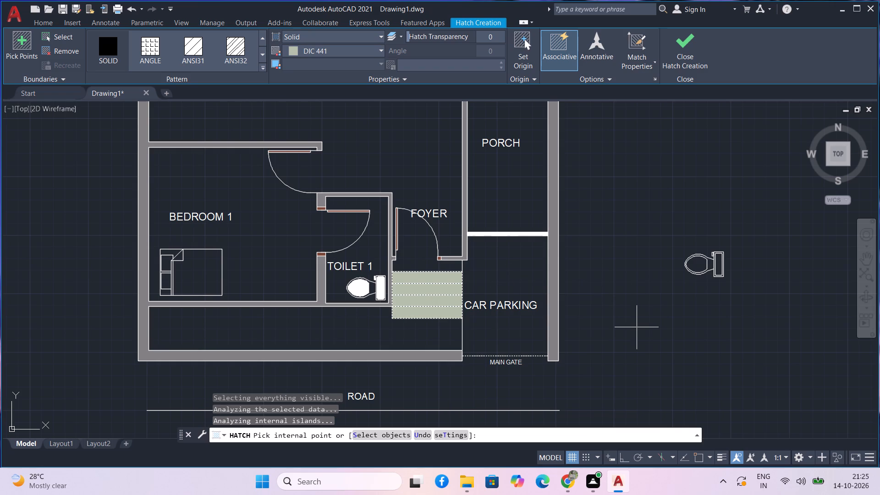
pyautogui.press('space')
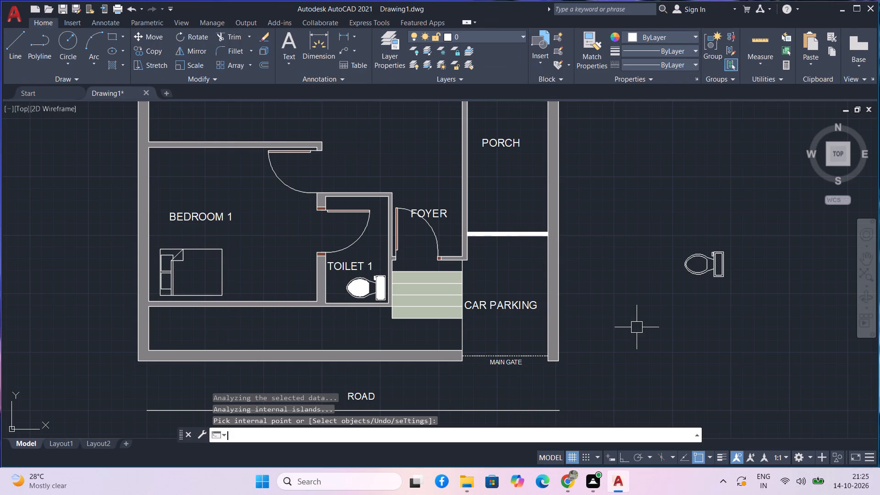
# Hatch the mattress and both pillows of the Bedroom 1 bed with a solid fill in the ByBlock colour.
pyautogui.moveTo(627, 205); pyautogui.dragTo(629, 298, button='middle')
pyautogui.scroll(-1, 629, 293)
pyautogui.moveTo(629, 293); pyautogui.dragTo(640, 264, button='middle')
pyautogui.moveTo(640, 264); pyautogui.dragTo(649, 290, button='middle')
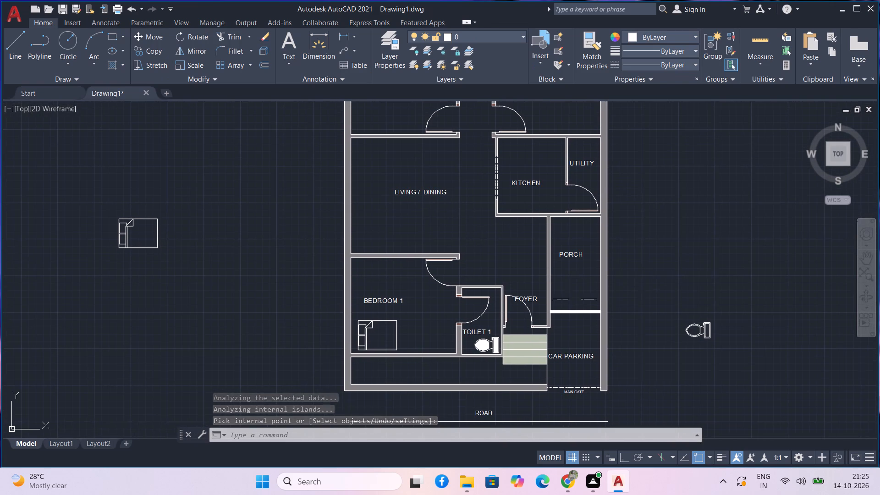
pyautogui.moveTo(488, 249); pyautogui.dragTo(501, 267, button='middle')
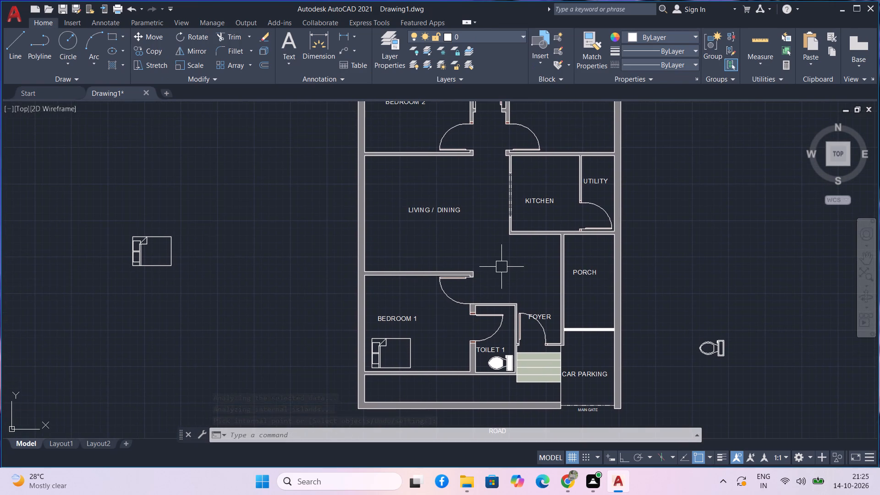
pyautogui.write('H')
pyautogui.press('space')
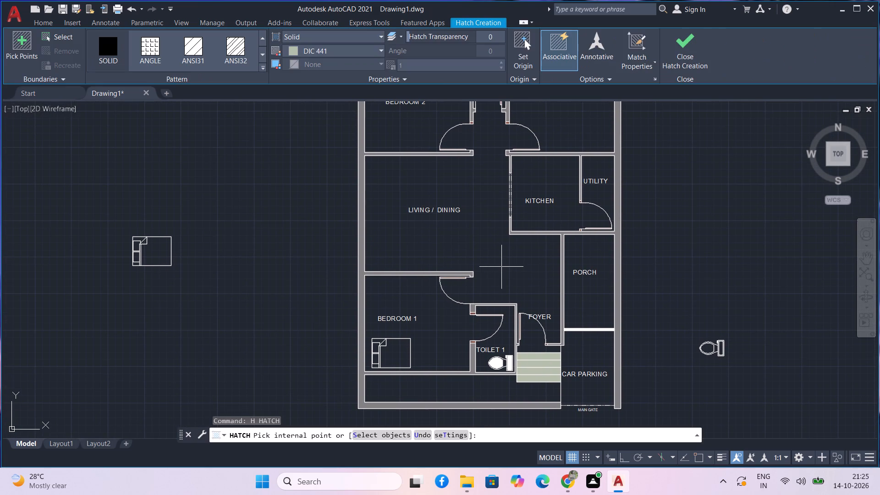
pyautogui.click(340, 51)
pyautogui.click(298, 80)
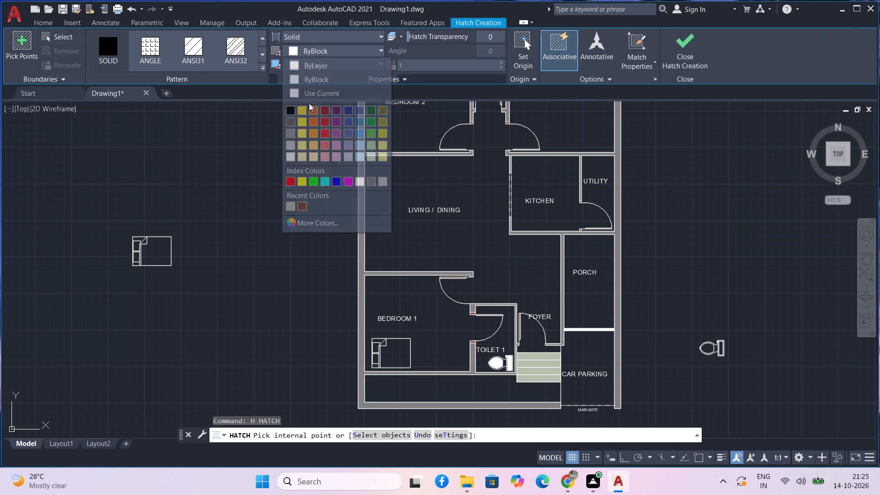
pyautogui.click(391, 355)
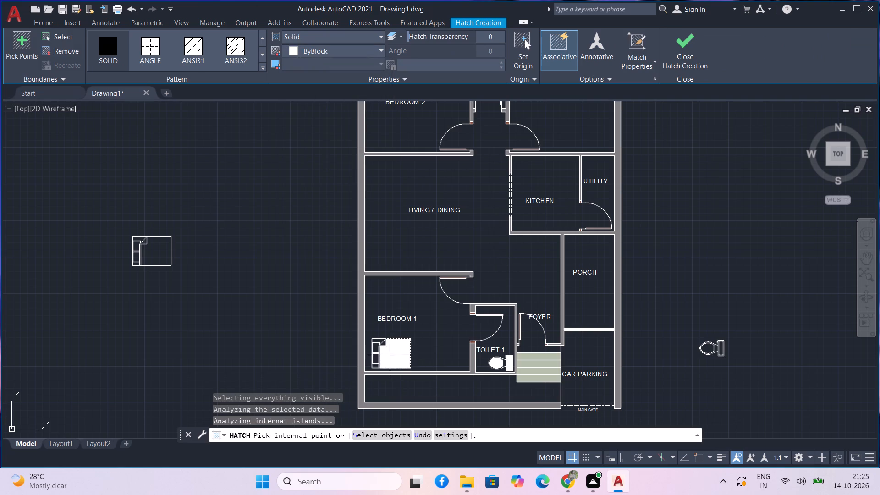
pyautogui.scroll(3, 384, 354)
pyautogui.click(354, 343)
pyautogui.click(343, 382)
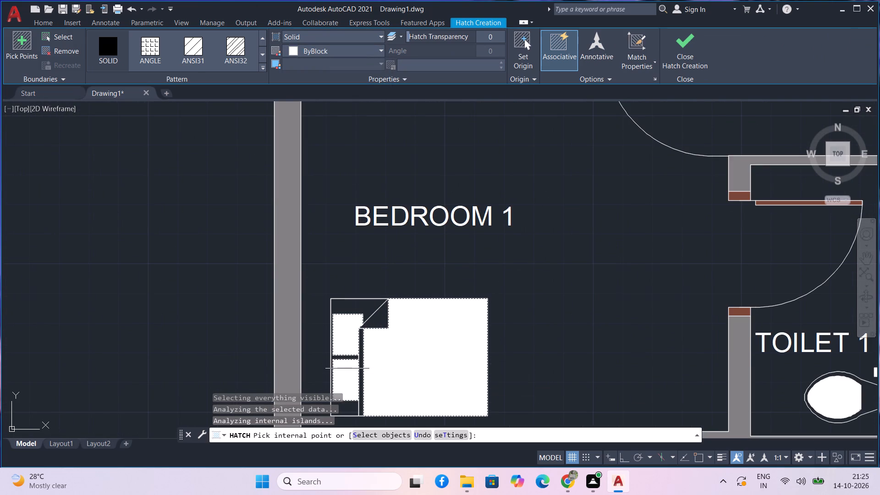
# Fill both pillows and the mattress of the Bedroom 2 bed with the same solid ByBlock hatch.
pyautogui.scroll(-2, 372, 337)
pyautogui.moveTo(383, 261); pyautogui.dragTo(395, 326, button='middle')
pyautogui.scroll(-4, 395, 326)
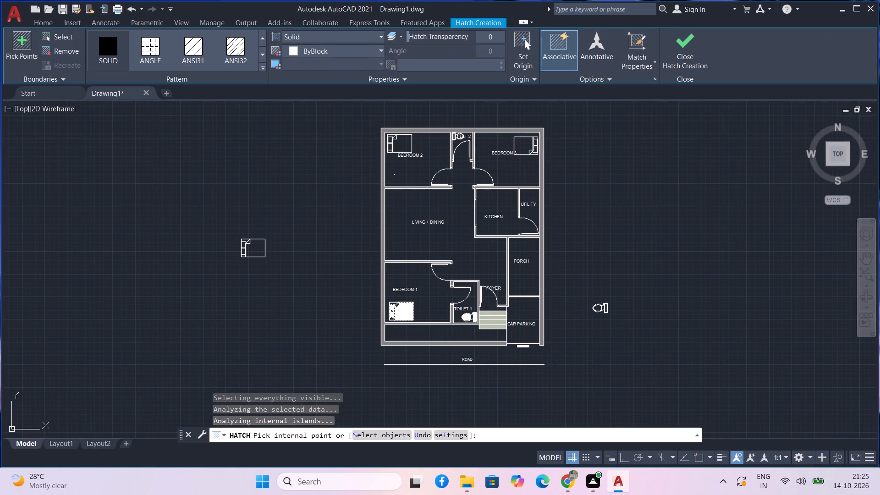
pyautogui.moveTo(392, 145); pyautogui.dragTo(395, 209, button='middle')
pyautogui.scroll(1, 394, 192)
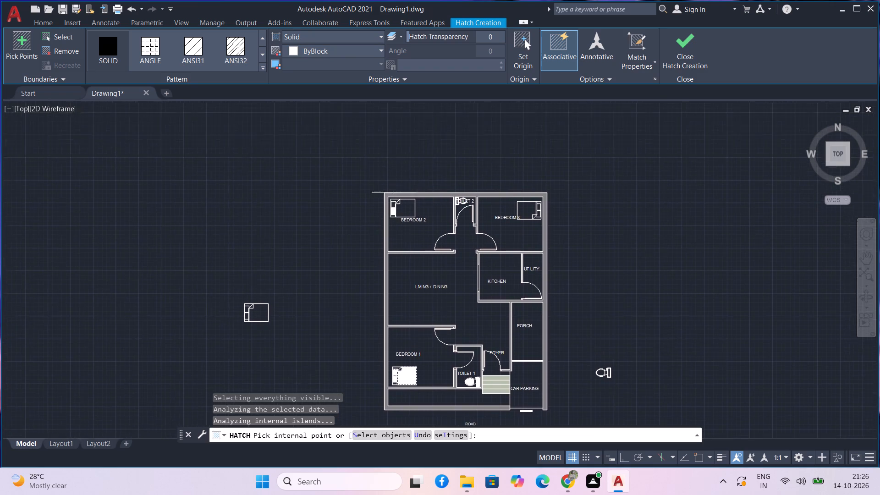
pyautogui.scroll(2, 394, 192)
pyautogui.click(387, 248)
pyautogui.click(389, 269)
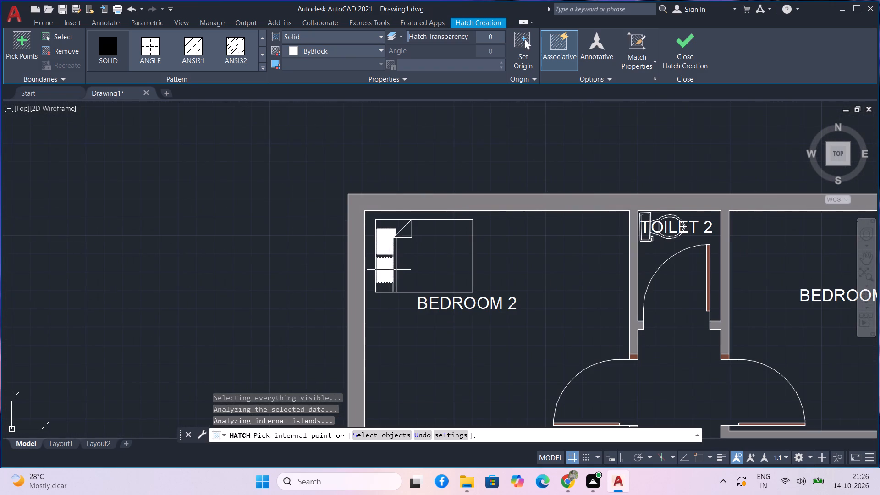
pyautogui.click(411, 268)
# Fill the mattress and both pillows of the Bedroom 3 bed with the solid ByBlock hatch.
pyautogui.scroll(-1, 456, 265)
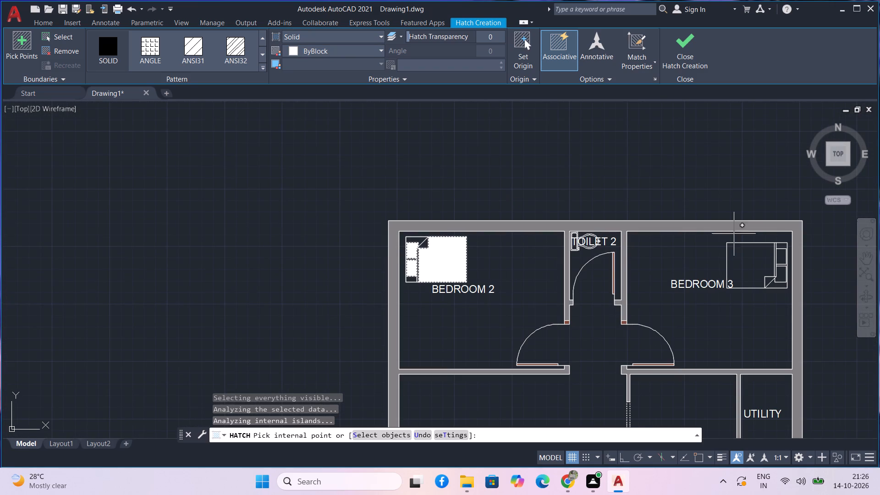
pyautogui.click(740, 273)
pyautogui.scroll(2, 775, 275)
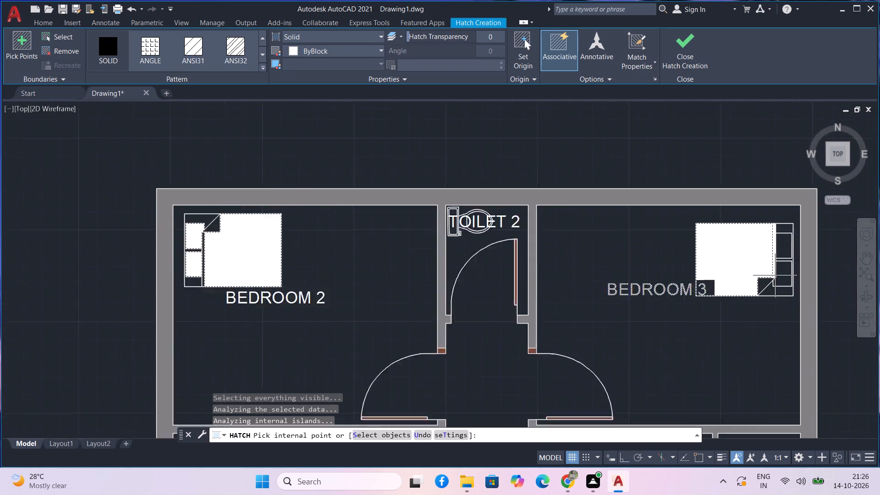
pyautogui.click(789, 280)
pyautogui.click(783, 242)
pyautogui.scroll(-2, 766, 287)
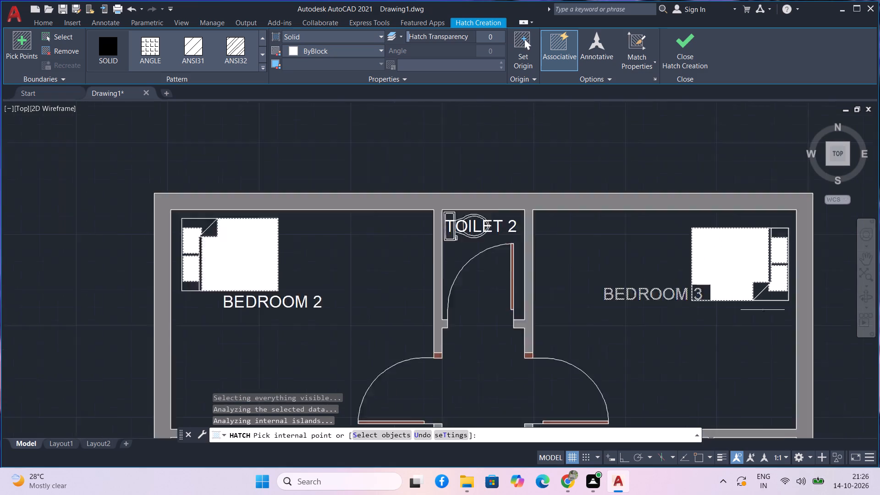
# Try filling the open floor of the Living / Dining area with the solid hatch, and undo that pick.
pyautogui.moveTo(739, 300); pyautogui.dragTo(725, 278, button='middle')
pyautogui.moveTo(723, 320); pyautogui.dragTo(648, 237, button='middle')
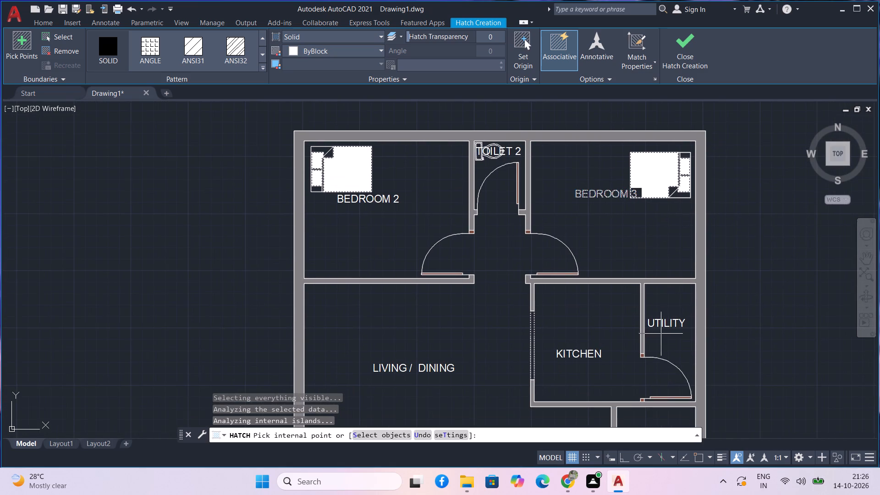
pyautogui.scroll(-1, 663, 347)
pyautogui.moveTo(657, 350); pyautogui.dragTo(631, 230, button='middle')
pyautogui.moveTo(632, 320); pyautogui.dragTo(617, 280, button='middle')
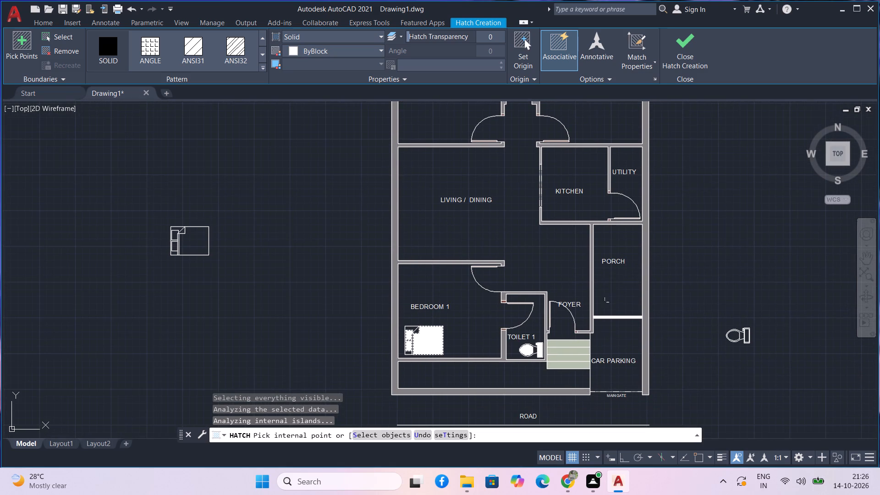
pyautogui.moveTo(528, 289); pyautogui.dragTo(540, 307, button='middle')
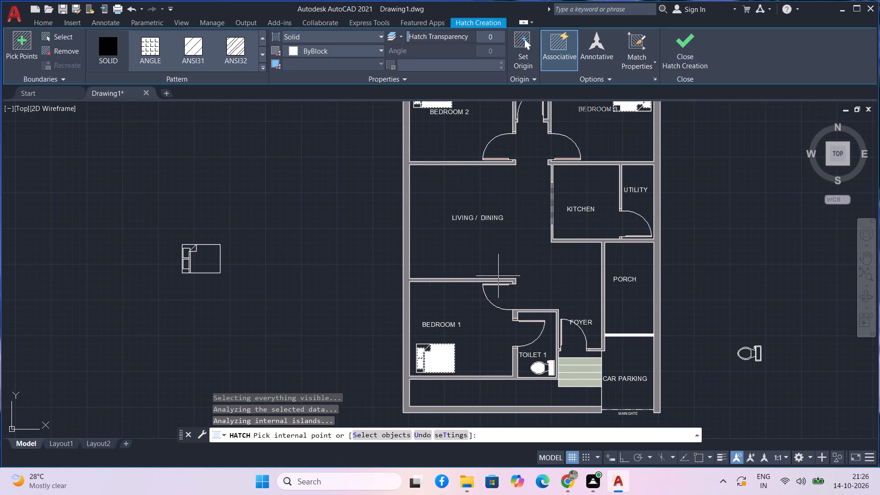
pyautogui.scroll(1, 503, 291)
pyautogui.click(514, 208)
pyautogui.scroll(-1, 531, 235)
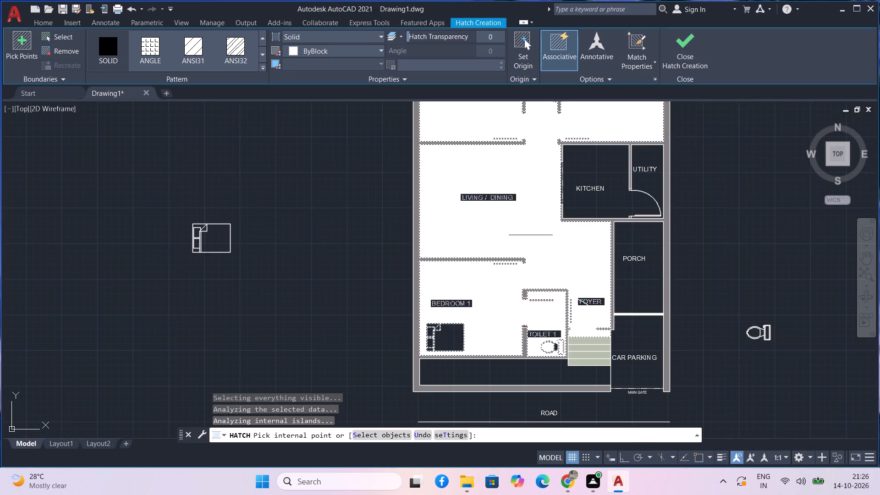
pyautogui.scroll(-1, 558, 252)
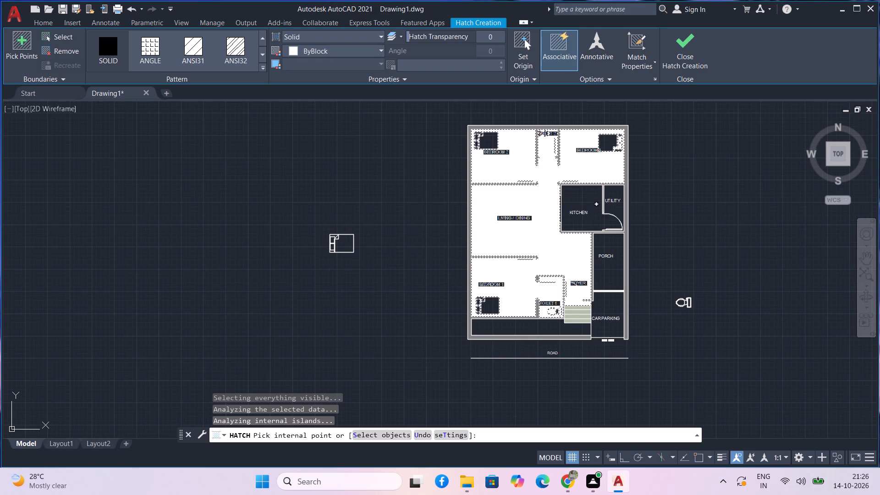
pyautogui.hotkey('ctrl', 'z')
# Fill the remaining area around the pillows of the Bedroom 2 bed with the solid ByBlock hatch.
pyautogui.moveTo(514, 200); pyautogui.dragTo(515, 205, button='middle')
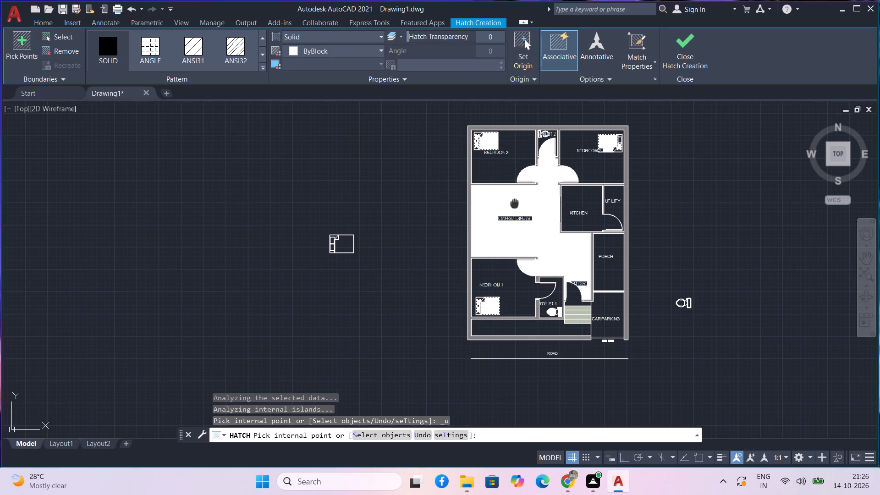
pyautogui.moveTo(515, 205); pyautogui.dragTo(516, 225, button='middle')
pyautogui.scroll(2, 515, 201)
pyautogui.moveTo(517, 206); pyautogui.dragTo(525, 256, button='middle')
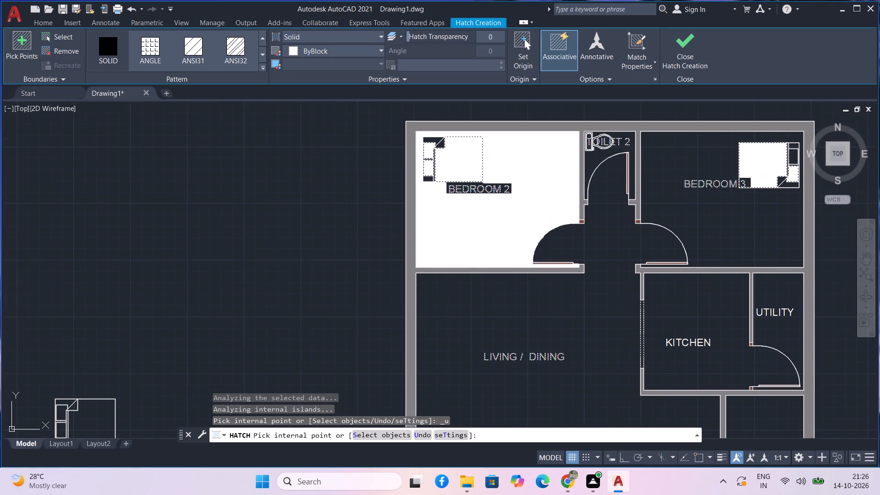
pyautogui.scroll(3, 443, 180)
pyautogui.moveTo(433, 182); pyautogui.dragTo(477, 326, button='middle')
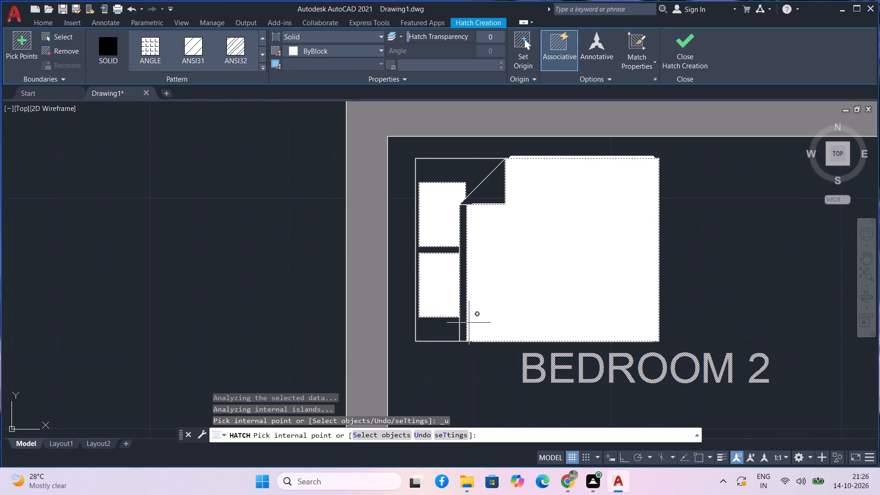
pyautogui.click(435, 336)
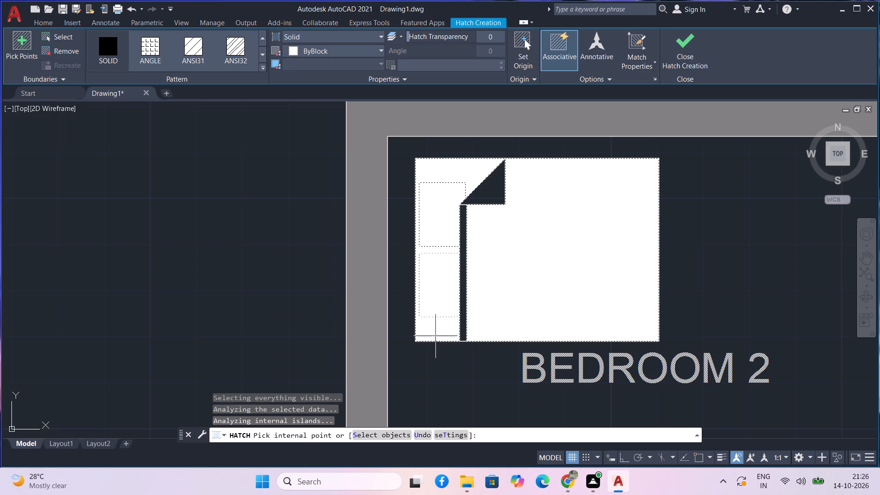
# Fill the unfilled upper pillow and the area around both pillows of the Bedroom 3 bed with the solid ByBlock hatch.
pyautogui.scroll(-1, 451, 330)
pyautogui.scroll(-1, 463, 375)
pyautogui.moveTo(457, 371); pyautogui.dragTo(413, 251, button='middle')
pyautogui.moveTo(420, 300); pyautogui.dragTo(416, 276, button='middle')
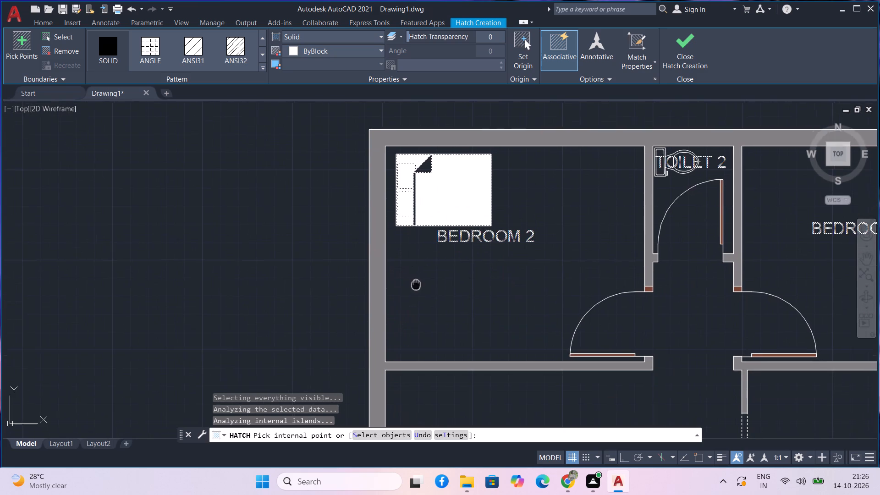
pyautogui.moveTo(416, 276); pyautogui.dragTo(416, 244, button='middle')
pyautogui.scroll(-3, 433, 271)
pyautogui.scroll(4, 570, 254)
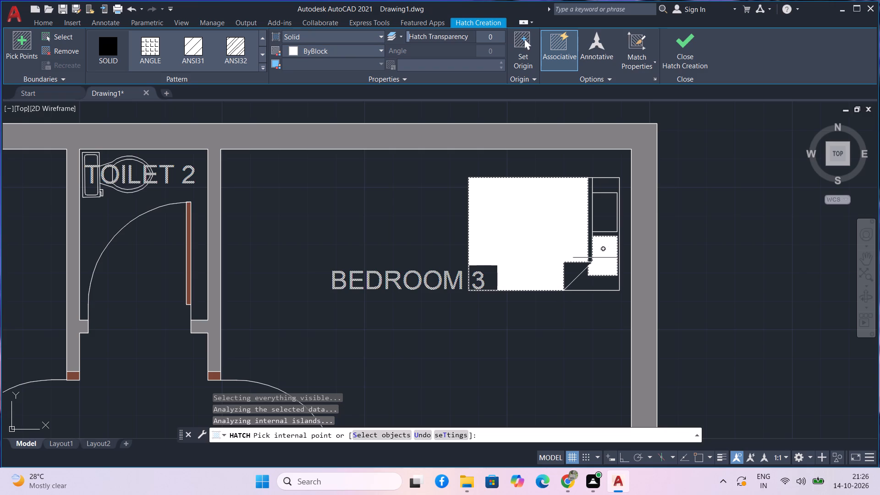
pyautogui.scroll(-3, 593, 286)
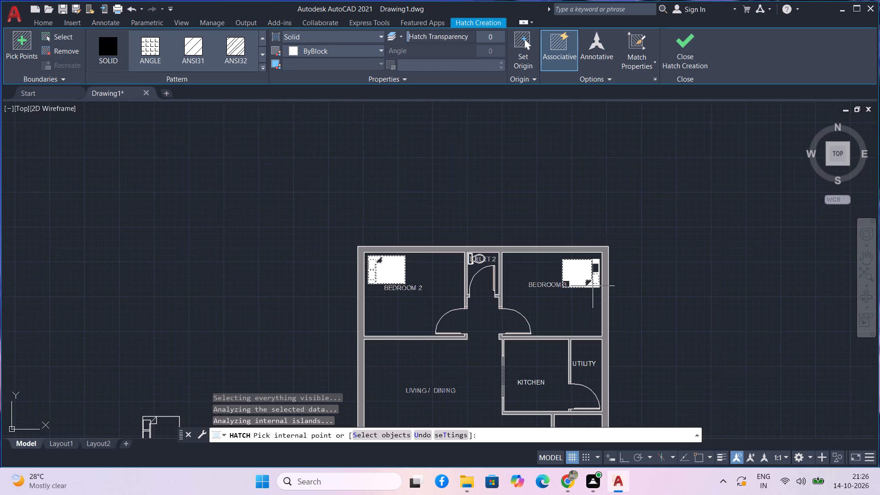
pyautogui.scroll(3, 593, 286)
pyautogui.click(597, 213)
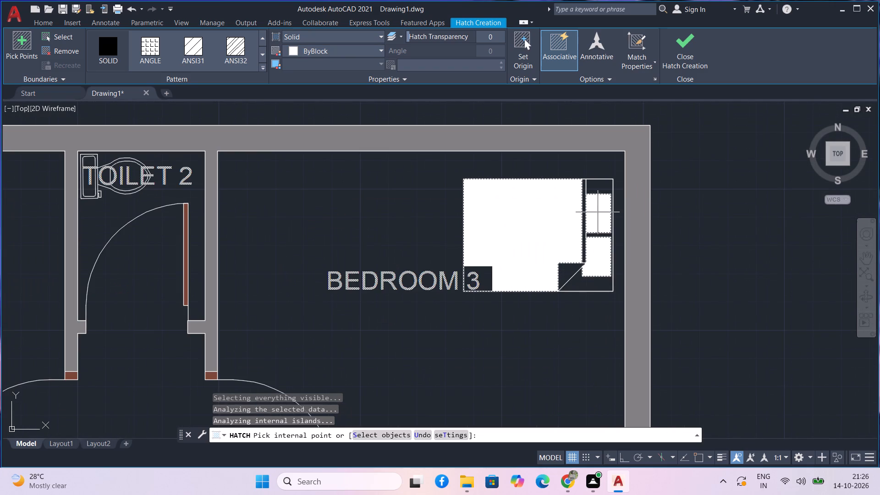
pyautogui.click(599, 190)
# Fill the area around the pillows of the Bedroom 1 bed with the solid ByBlock hatch and finish the hatch.
pyautogui.scroll(-2, 604, 286)
pyautogui.moveTo(566, 275); pyautogui.dragTo(568, 242, button='middle')
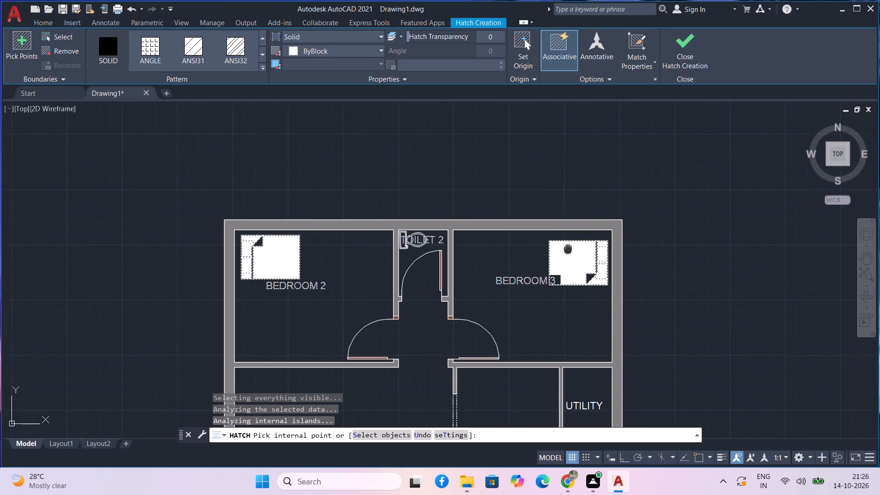
pyautogui.moveTo(568, 242); pyautogui.dragTo(574, 205, button='middle')
pyautogui.scroll(-2, 575, 261)
pyautogui.moveTo(500, 390); pyautogui.dragTo(532, 150, button='middle')
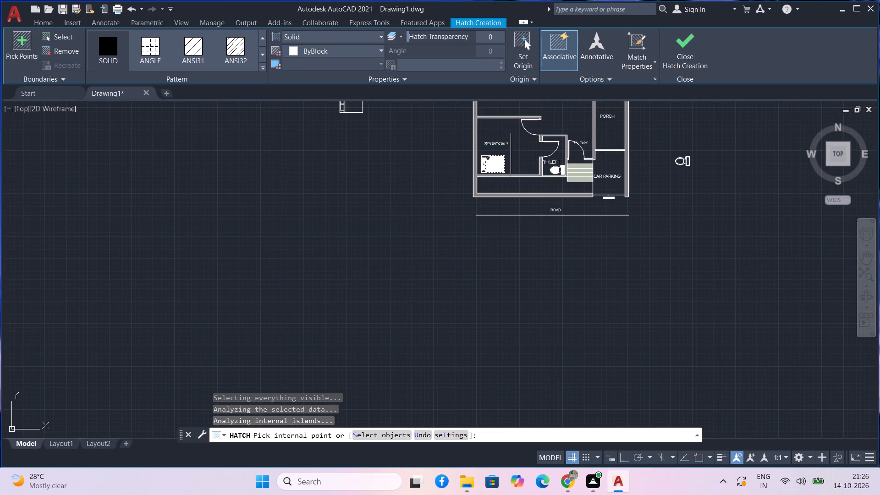
pyautogui.scroll(3, 493, 181)
pyautogui.moveTo(494, 154); pyautogui.dragTo(486, 233, button='middle')
pyautogui.scroll(1, 446, 185)
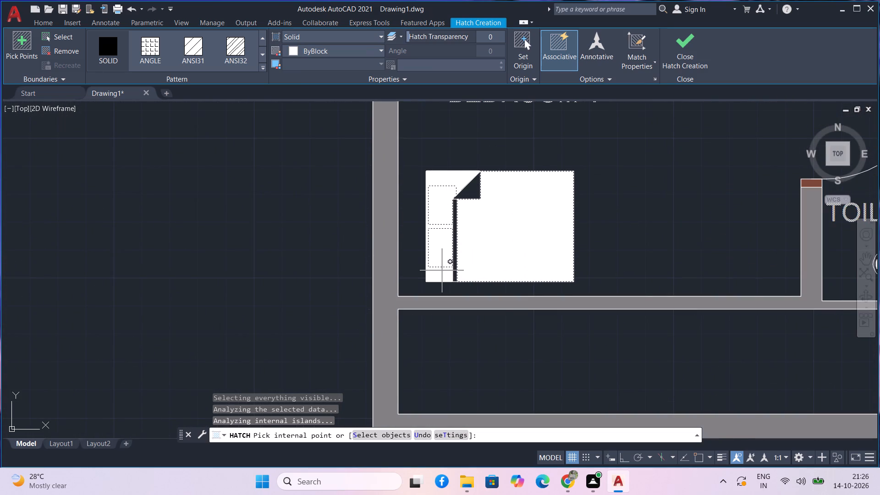
pyautogui.click(442, 270)
pyautogui.scroll(-2, 459, 240)
pyautogui.moveTo(524, 230); pyautogui.dragTo(457, 174, button='middle')
pyautogui.scroll(-1, 457, 174)
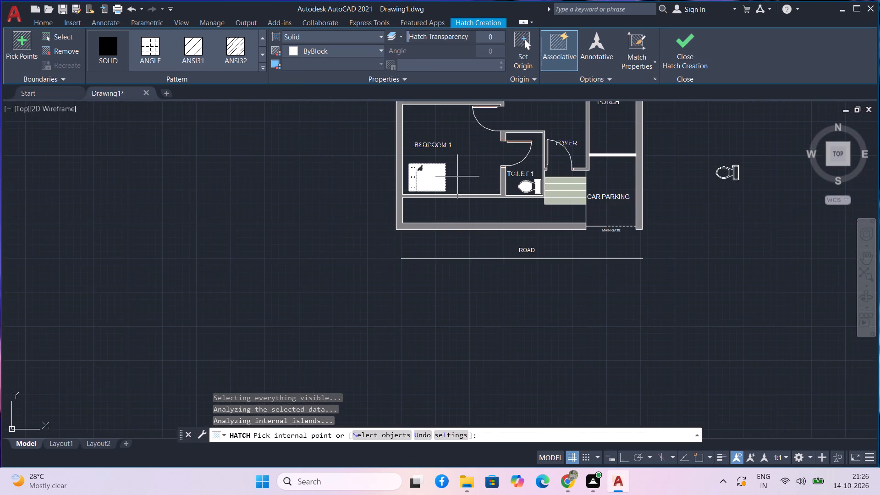
pyautogui.moveTo(456, 177); pyautogui.dragTo(454, 258, button='middle')
pyautogui.middleClick(455, 265)
pyautogui.moveTo(462, 222); pyautogui.dragTo(462, 276, button='middle')
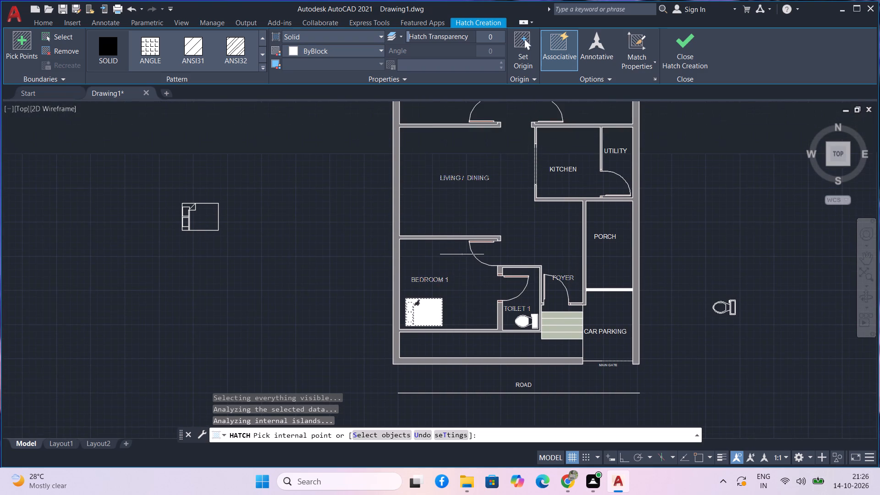
pyautogui.moveTo(450, 192); pyautogui.dragTo(452, 269, button='middle')
pyautogui.middleClick(458, 234)
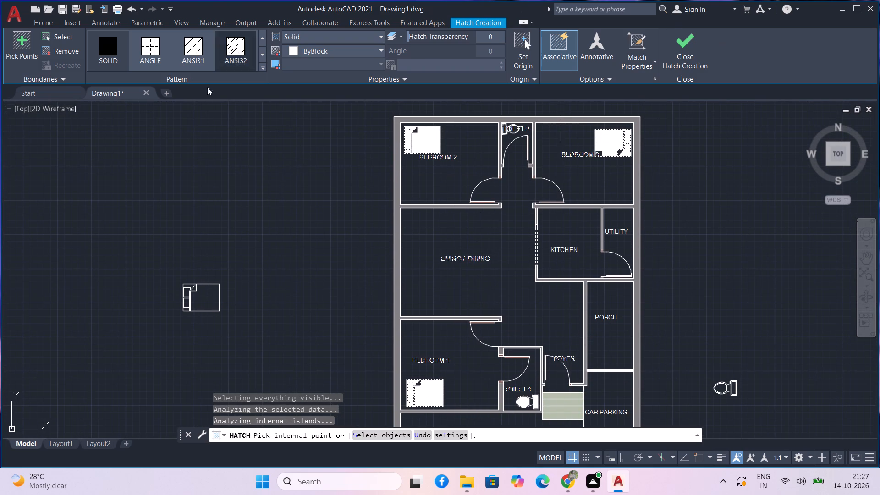
pyautogui.click(689, 48)
# With Ortho on, draw a horizontal dash about 1'-10" long just above the west end of the road line.
pyautogui.scroll(-1, 620, 172)
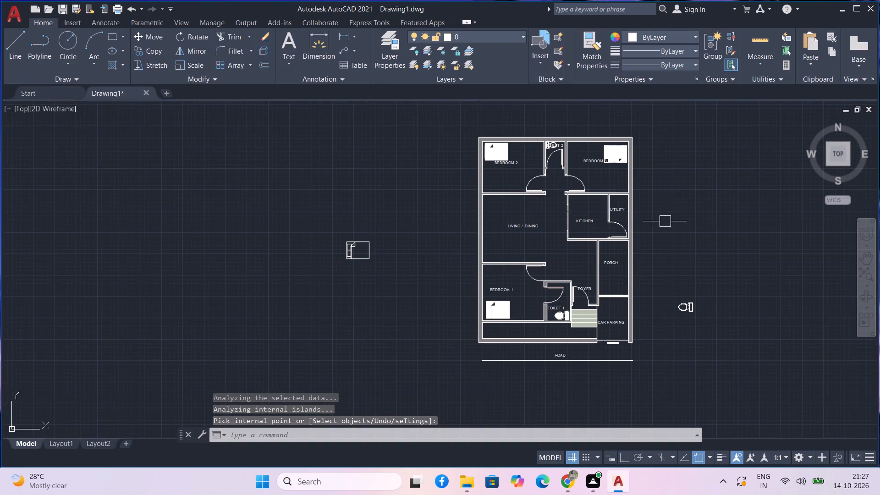
pyautogui.moveTo(663, 221); pyautogui.dragTo(627, 187, button='middle')
pyautogui.moveTo(641, 203); pyautogui.dragTo(633, 256, button='middle')
pyautogui.moveTo(630, 272); pyautogui.dragTo(612, 215, button='middle')
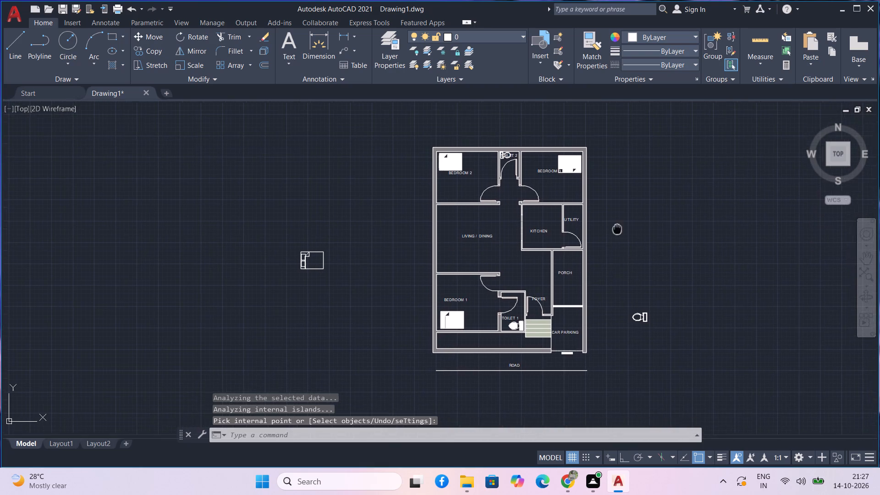
pyautogui.moveTo(612, 215); pyautogui.dragTo(582, 126, button='middle')
pyautogui.write('L')
pyautogui.press('space')
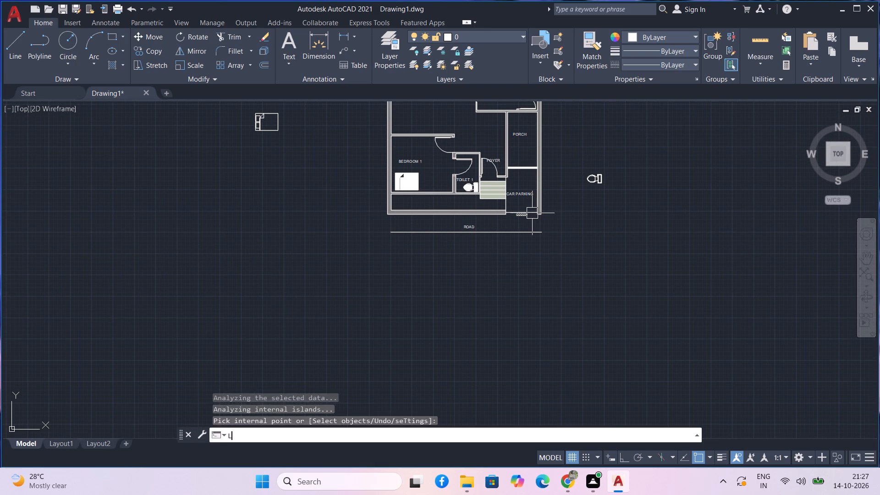
pyautogui.scroll(3, 397, 227)
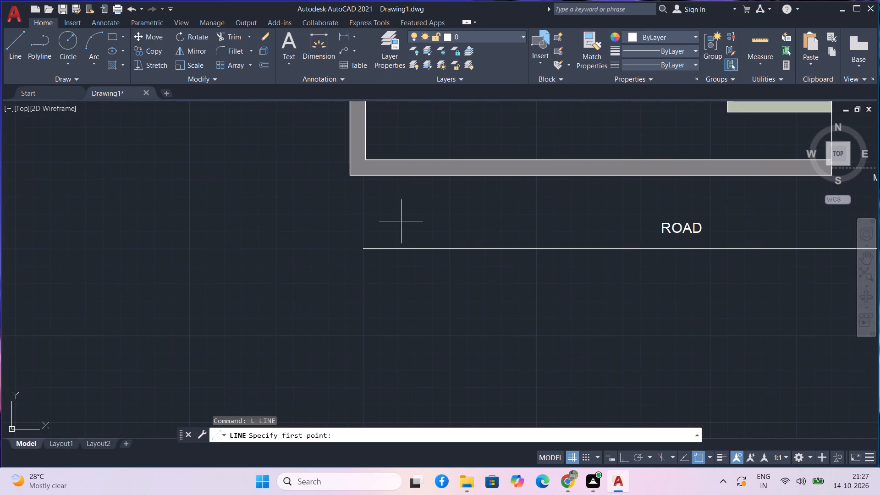
pyautogui.moveTo(394, 230); pyautogui.dragTo(391, 225, button='middle')
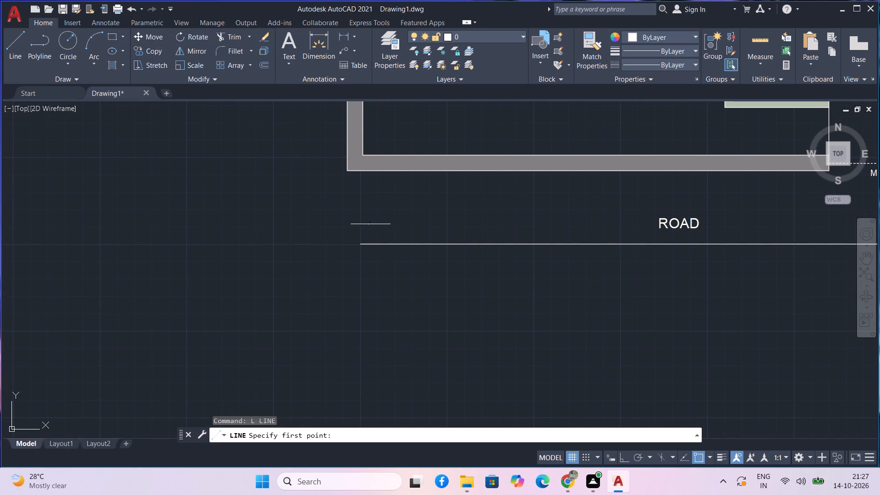
pyautogui.scroll(2, 370, 226)
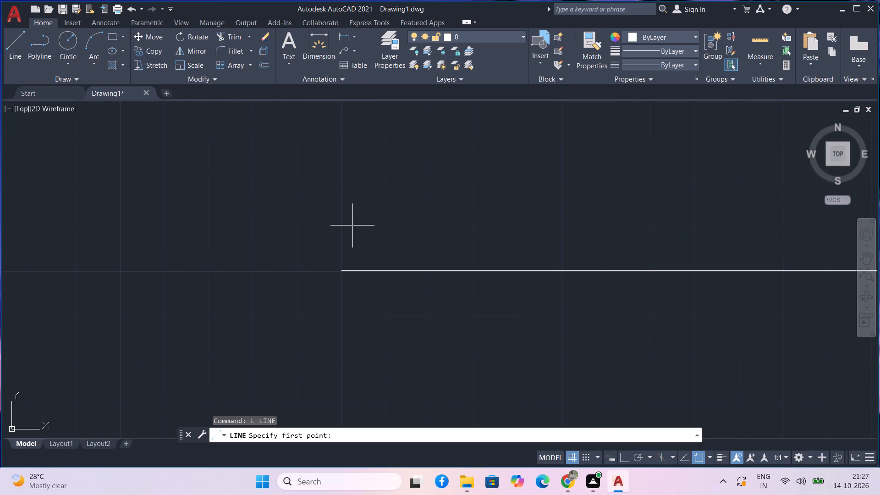
pyautogui.click(341, 228)
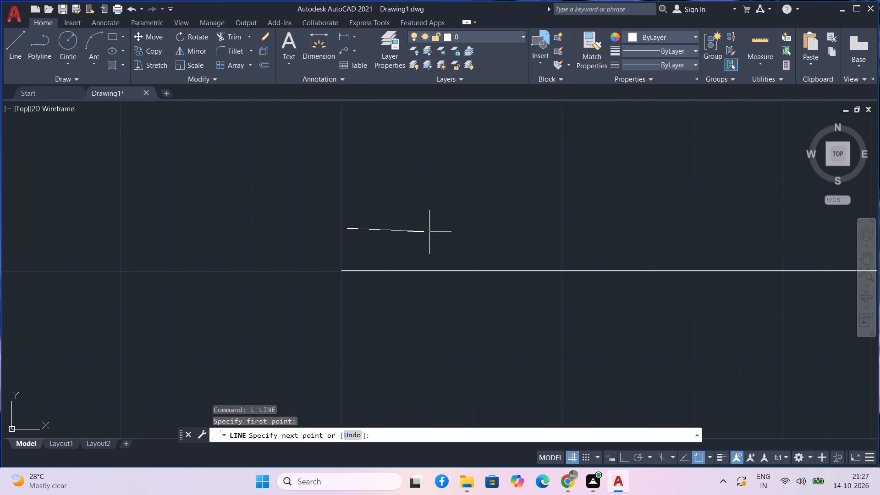
pyautogui.press('F8')
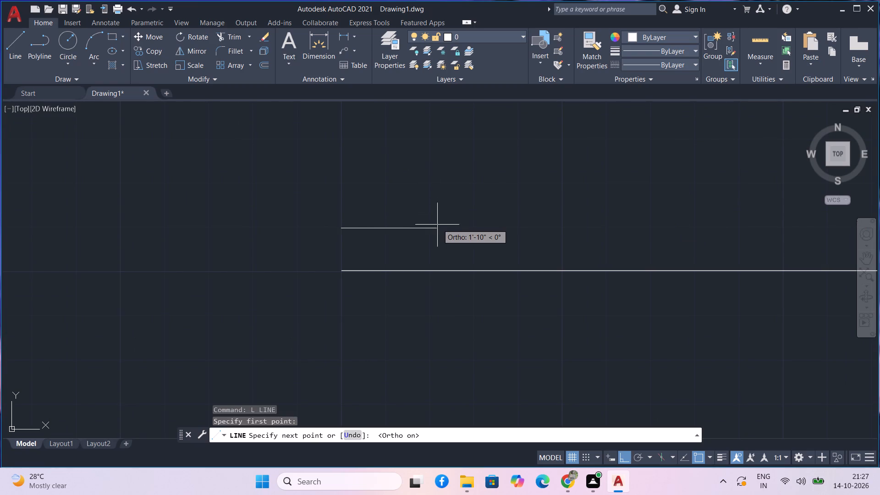
pyautogui.click(437, 225)
pyautogui.press('space')
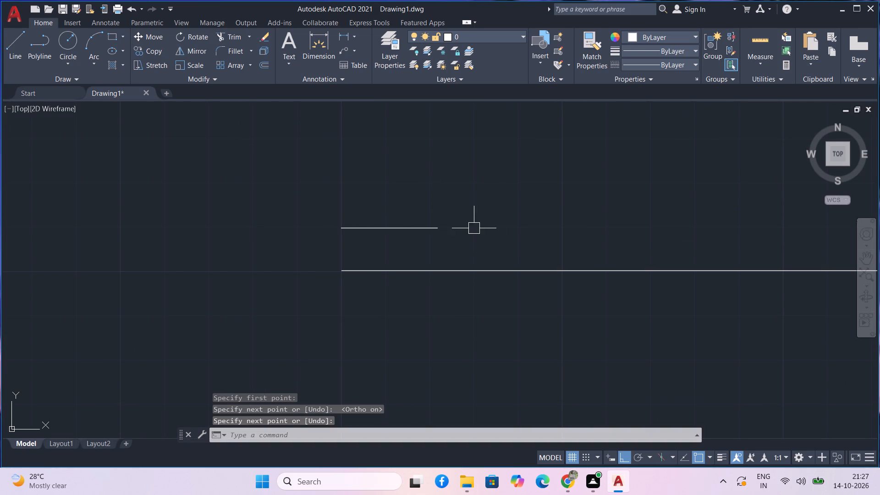
# Draw a second horizontal dash just east of the first, slightly shorter and nearly level with it above the road line.
pyautogui.write('L')
pyautogui.press('space')
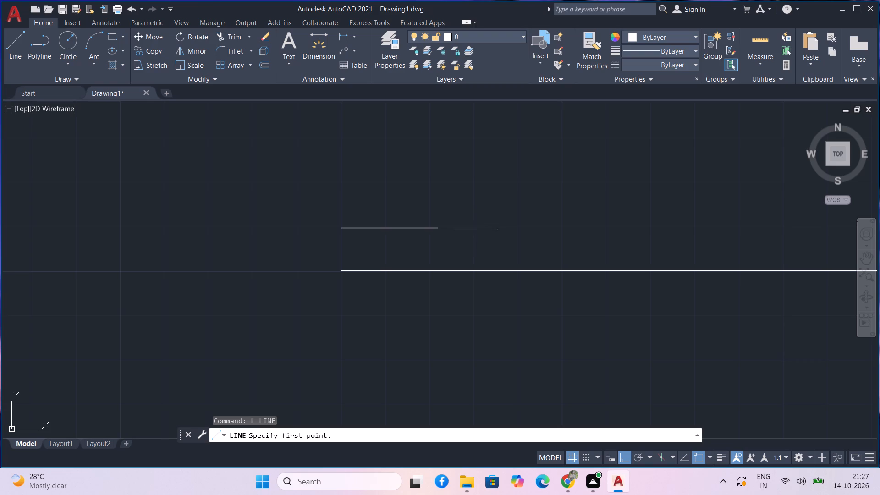
pyautogui.click(482, 226)
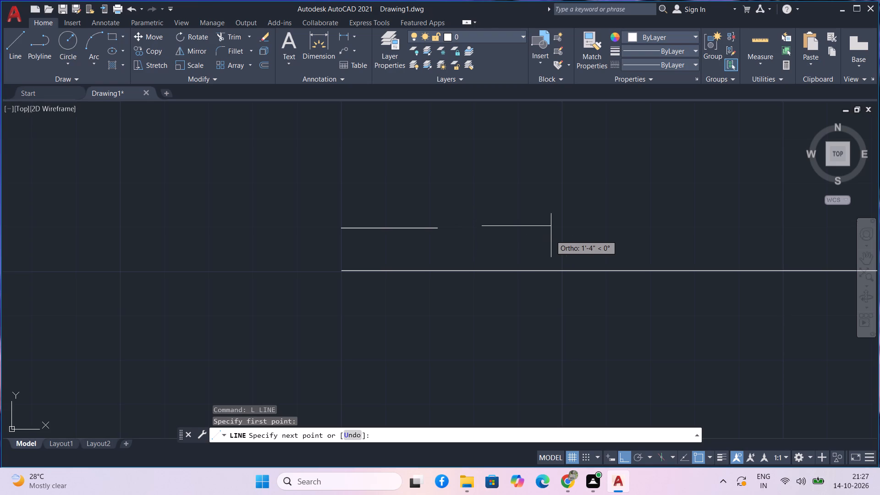
pyautogui.click(567, 236)
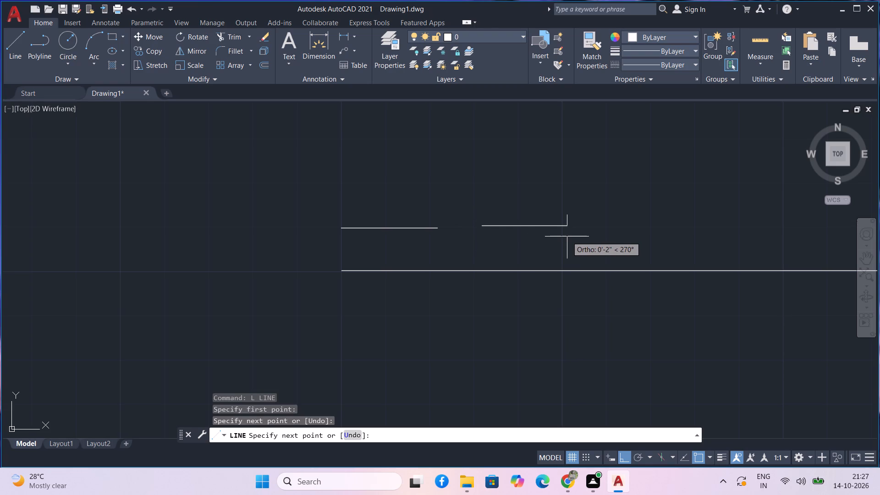
pyautogui.press('v')
pyautogui.press('space')
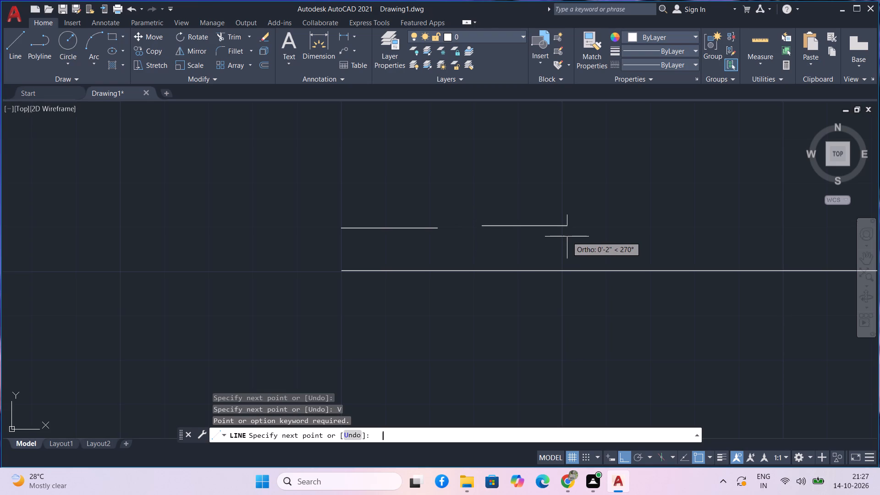
pyautogui.press('space')
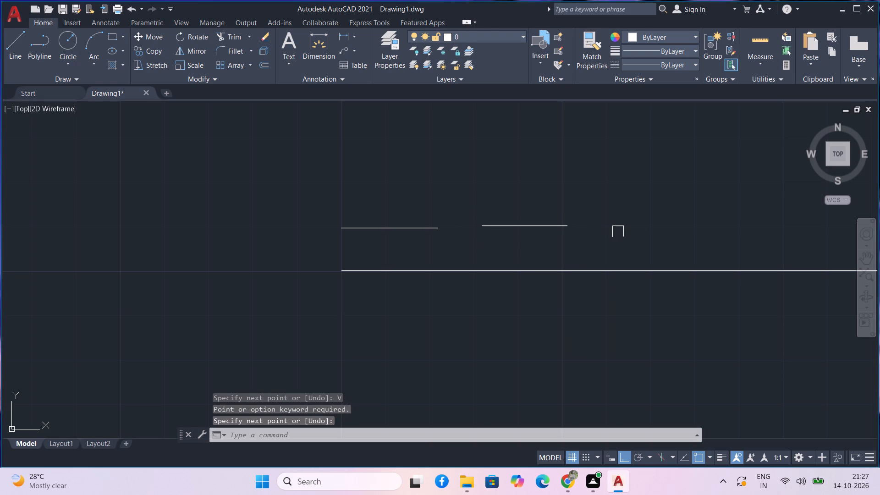
# Draw a third horizontal dash east of the second, about the same length and nearly level with it.
pyautogui.press('l')
pyautogui.press('space')
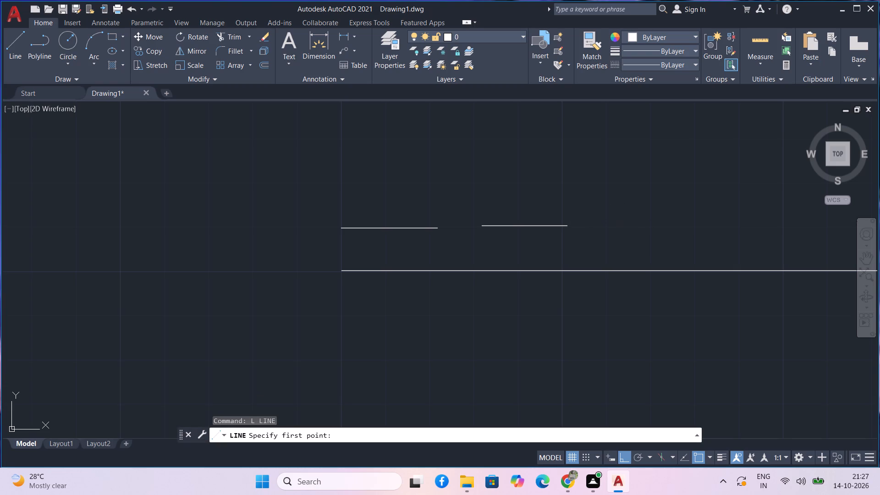
pyautogui.click(617, 227)
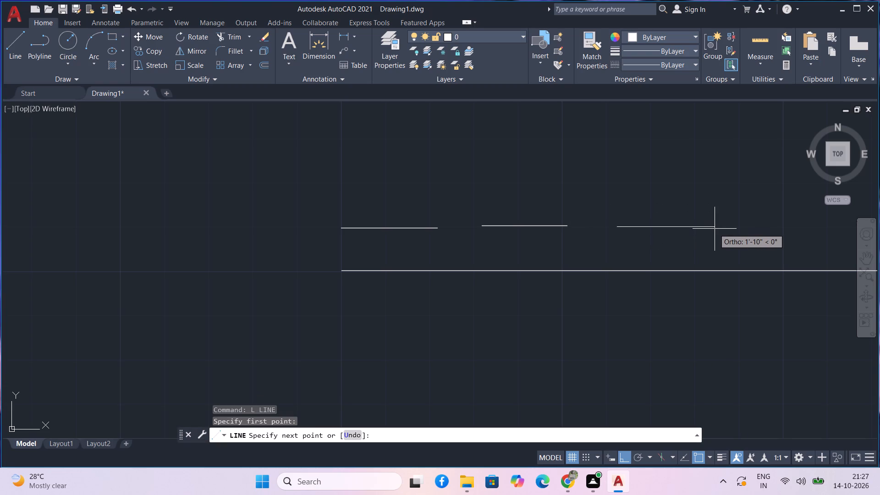
pyautogui.click(701, 228)
pyautogui.press('space')
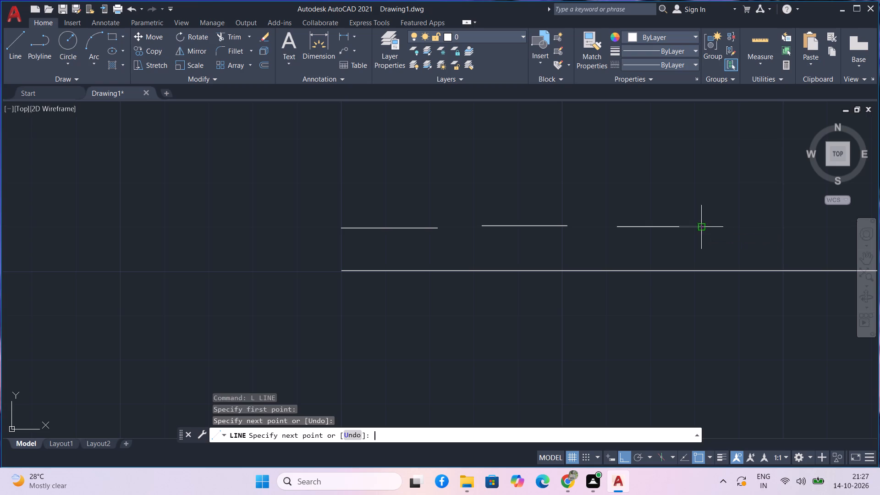
# Draw a fourth horizontal dash about 1'-5" long, continuing the row eastward above the road line.
pyautogui.moveTo(754, 237); pyautogui.dragTo(437, 242, button='middle')
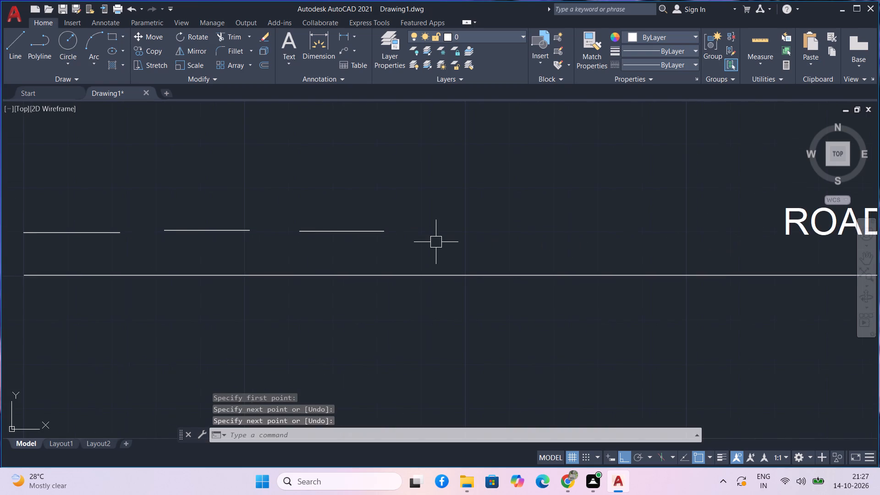
pyautogui.write('L')
pyautogui.press('space')
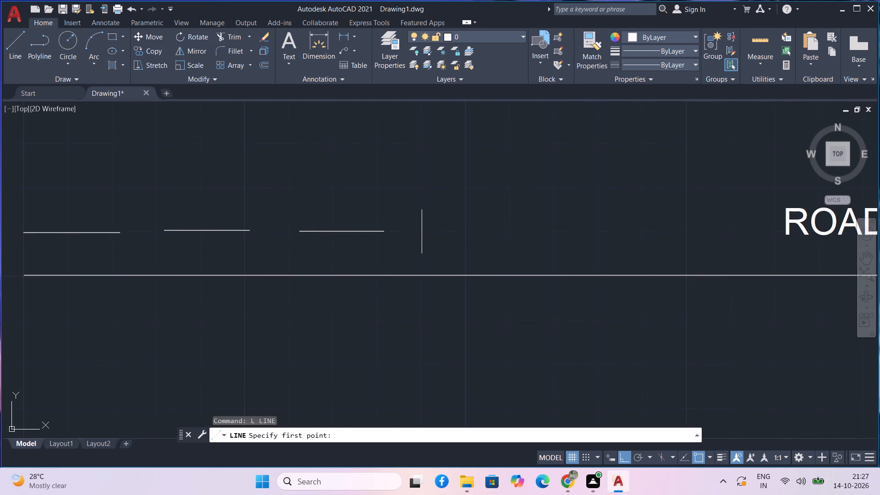
pyautogui.click(434, 233)
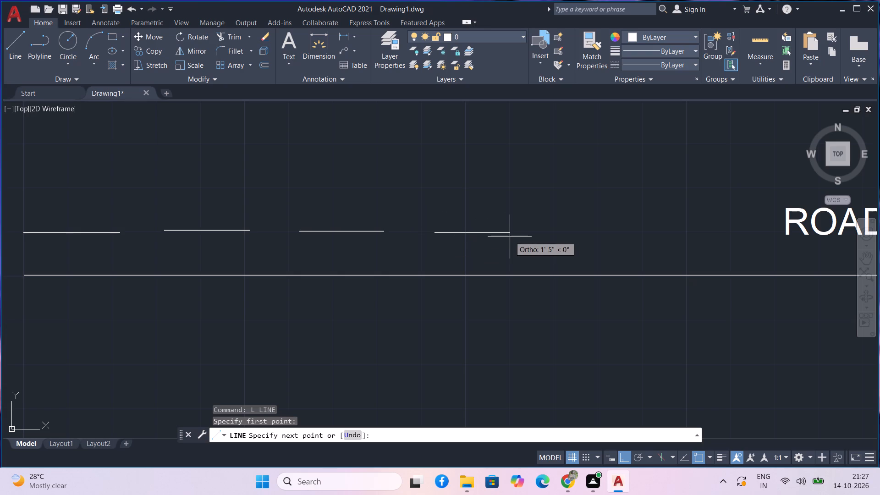
pyautogui.click(514, 236)
pyautogui.press('space')
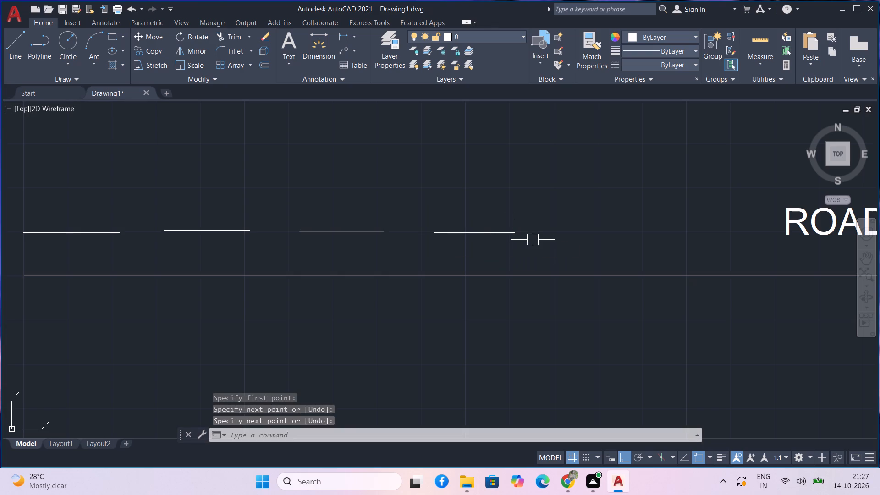
# Draw a fifth horizontal dash about 1'-5" long, east of the fourth in the same row.
pyautogui.moveTo(532, 240); pyautogui.dragTo(432, 238, button='middle')
pyautogui.write('L')
pyautogui.press('space')
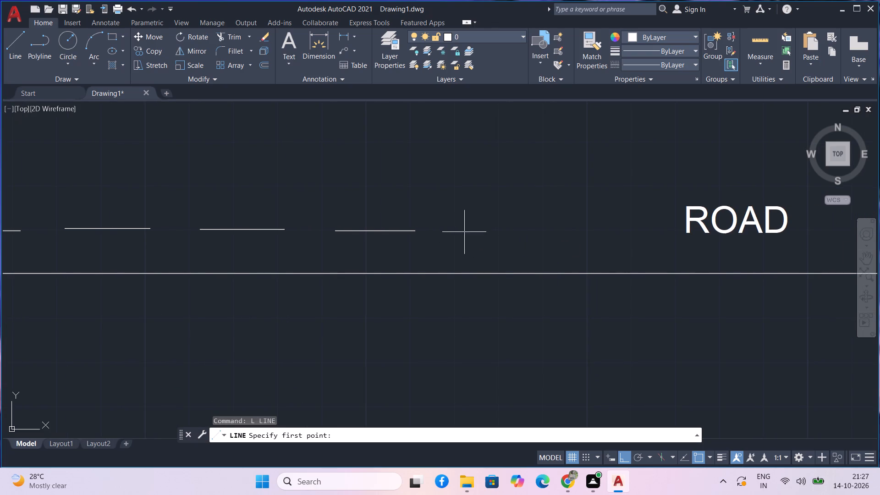
pyautogui.click(463, 231)
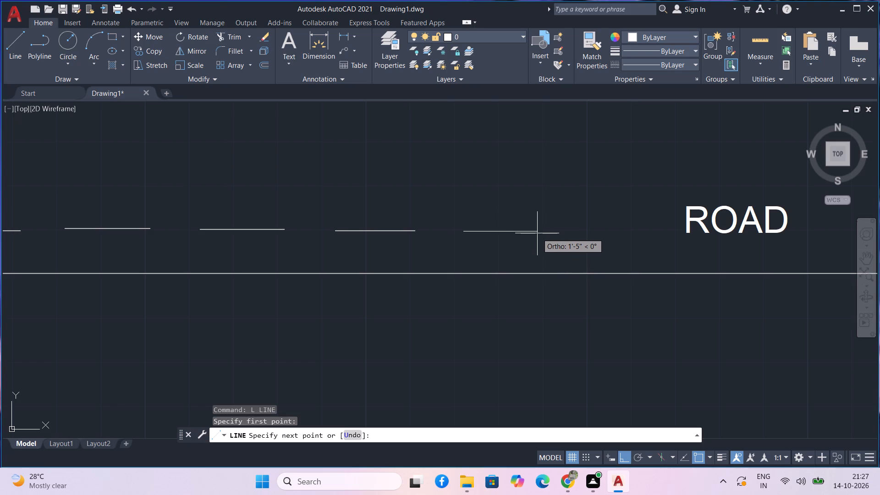
pyautogui.click(537, 233)
pyautogui.press('space')
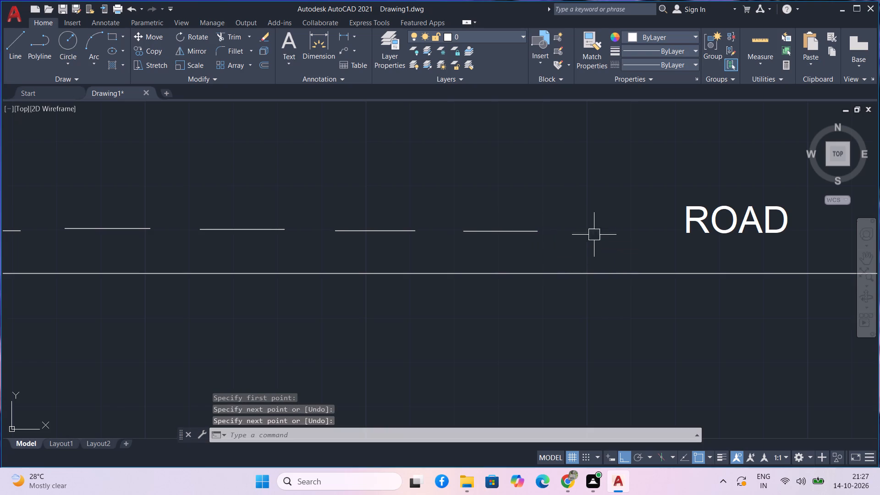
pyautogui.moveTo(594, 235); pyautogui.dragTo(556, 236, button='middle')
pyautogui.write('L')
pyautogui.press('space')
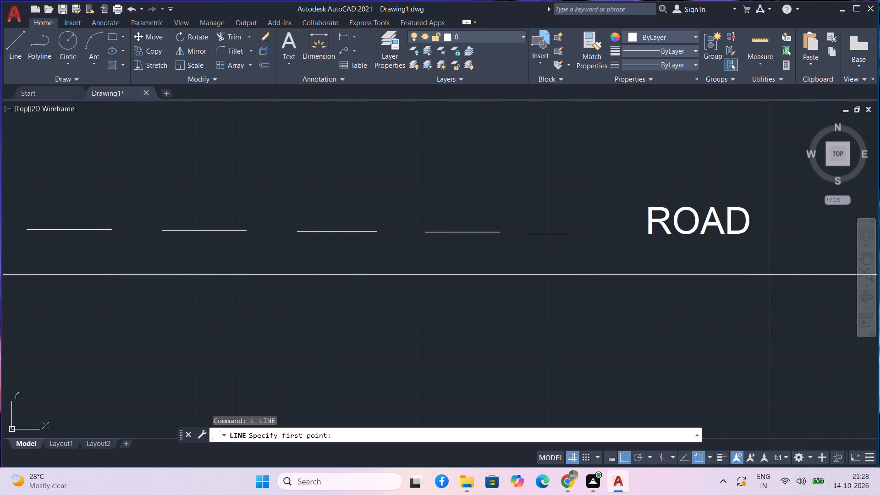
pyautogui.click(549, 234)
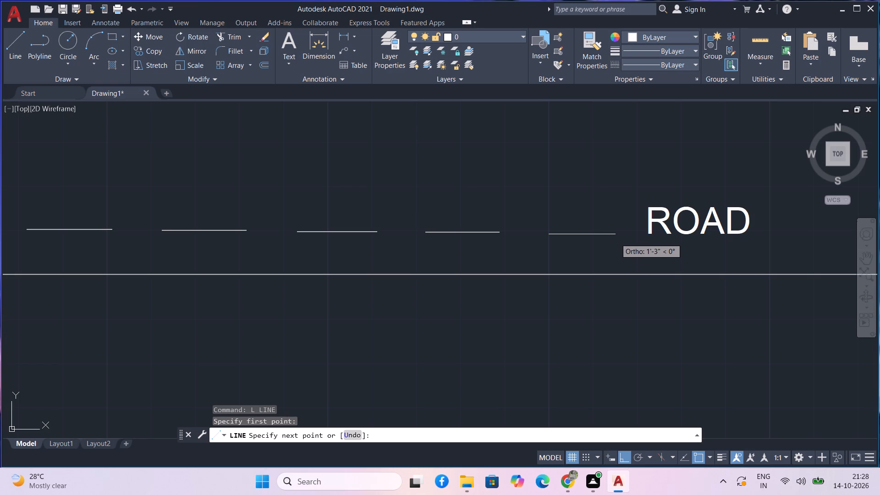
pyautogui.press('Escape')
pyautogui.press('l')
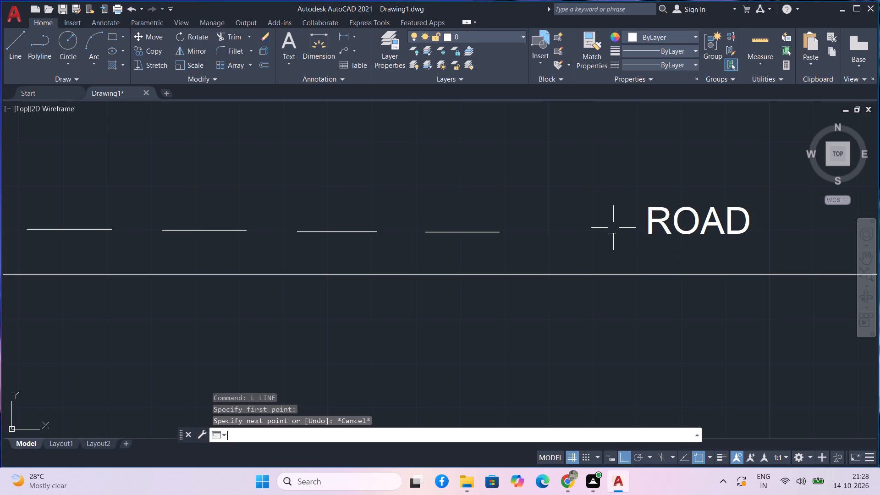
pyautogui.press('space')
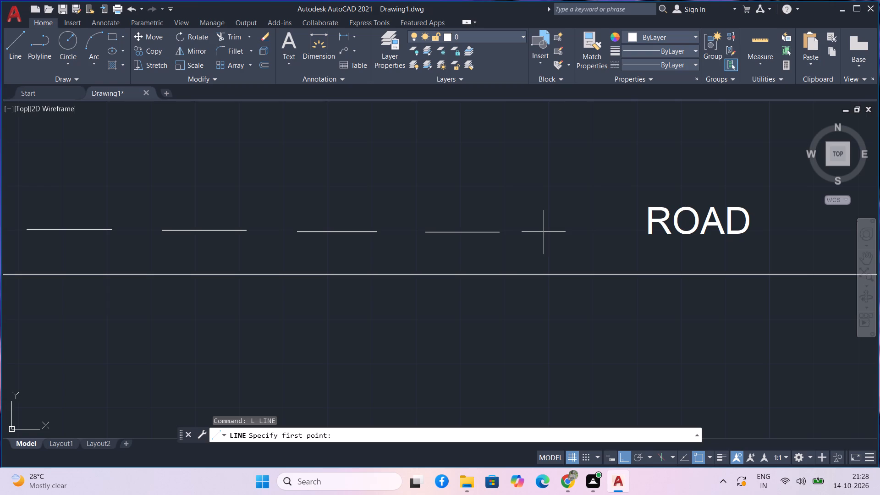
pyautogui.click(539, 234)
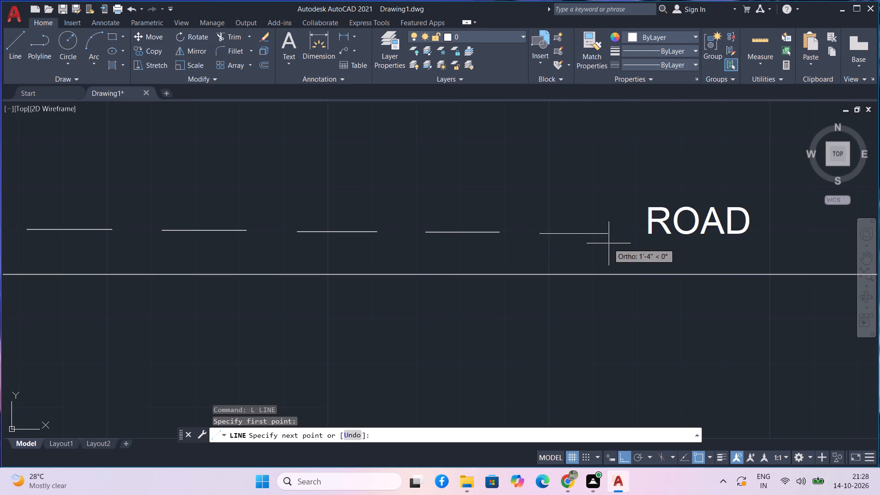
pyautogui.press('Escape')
# Draw a sixth horizontal dash between the fifth dash and the ROAD label, leaving a gap before the text.
pyautogui.write('L')
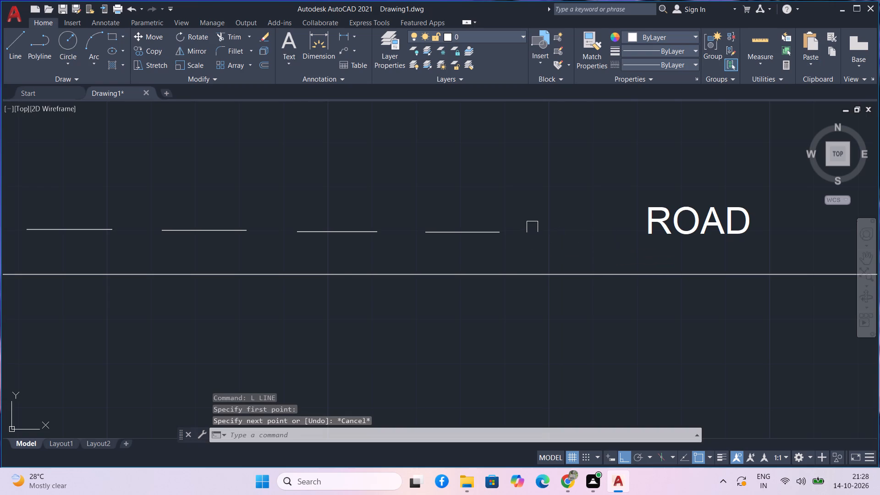
pyautogui.press('space')
pyautogui.scroll(2, 528, 232)
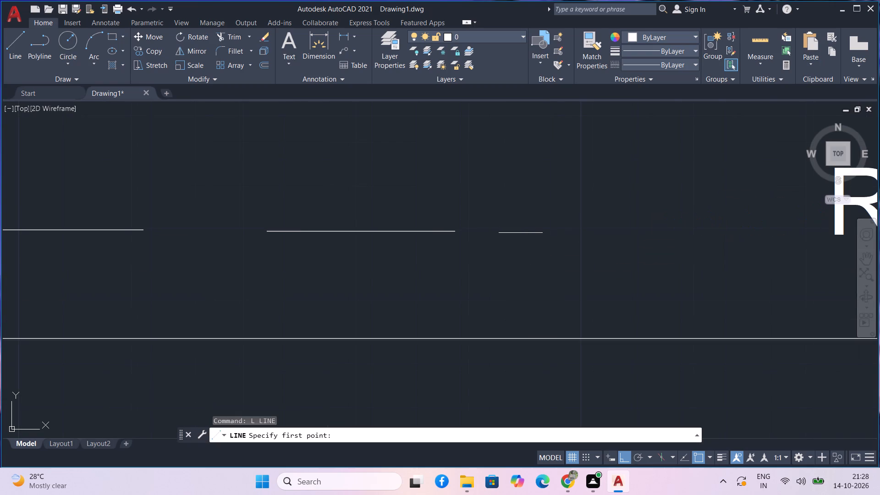
pyautogui.click(524, 233)
pyautogui.scroll(-1, 663, 230)
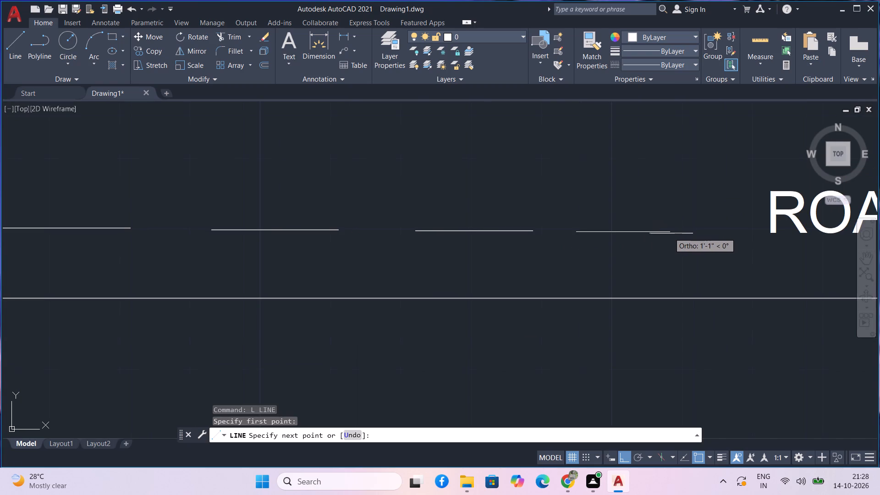
pyautogui.click(694, 233)
pyautogui.press('space')
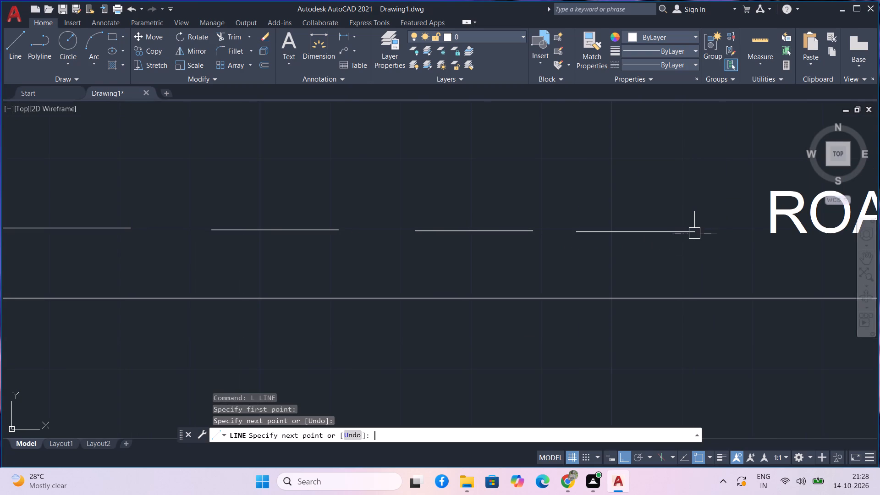
# Draw a longer horizontal dash starting just east of the ROAD label, level with the dashes on its west side.
pyautogui.scroll(-3, 694, 242)
pyautogui.moveTo(693, 247); pyautogui.dragTo(414, 252, button='middle')
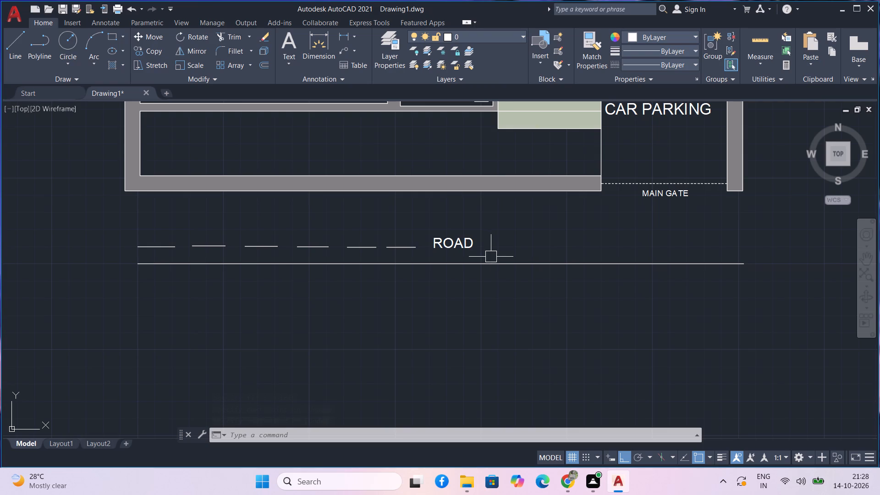
pyautogui.write('L')
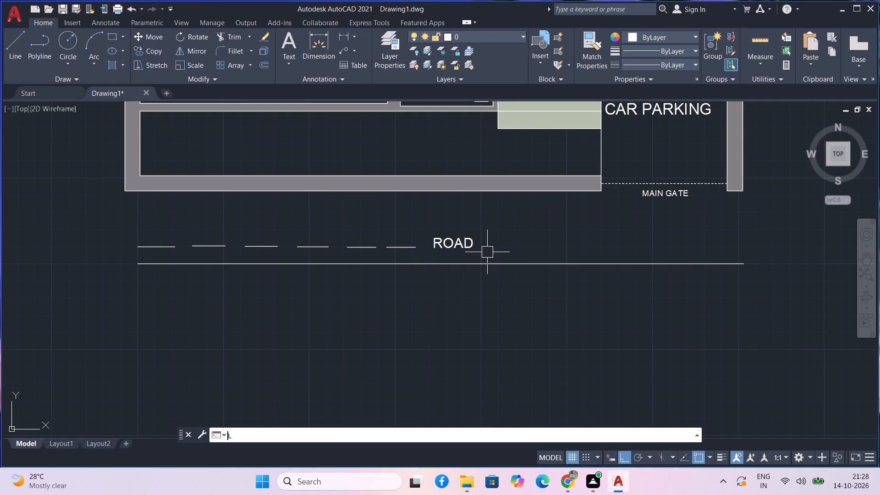
pyautogui.press('space')
pyautogui.scroll(2, 487, 251)
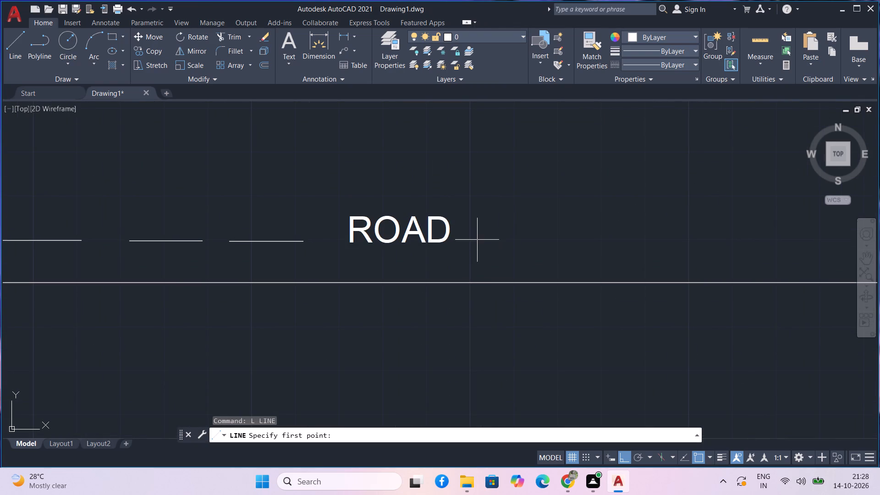
pyautogui.click(477, 240)
pyautogui.click(594, 242)
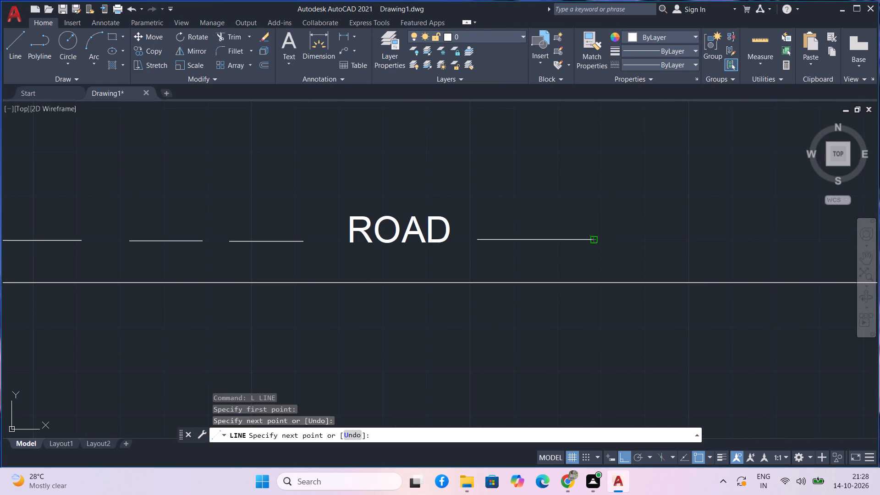
pyautogui.press('space')
# Draw a second horizontal dash east of the ROAD label, slightly longer than the preceding one and ending near the gate opening's west side.
pyautogui.write('L')
pyautogui.press('space')
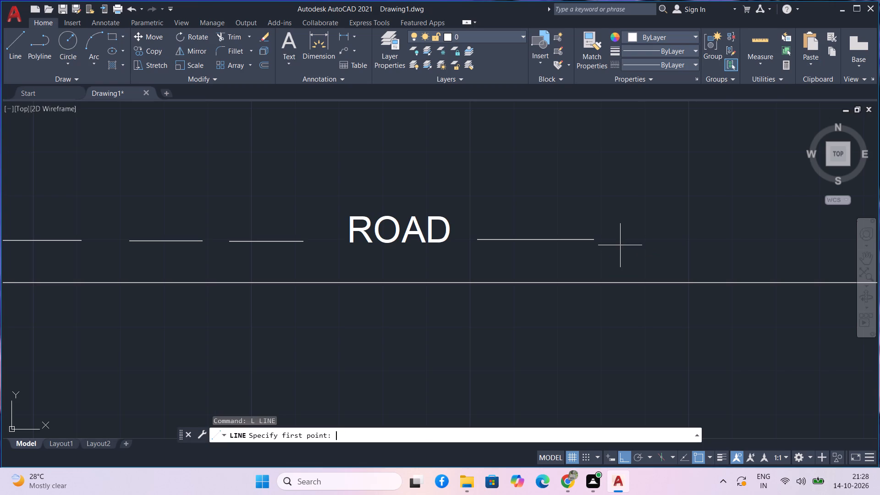
pyautogui.click(644, 242)
pyautogui.scroll(-1, 748, 244)
pyautogui.moveTo(748, 244); pyautogui.dragTo(664, 250, button='middle')
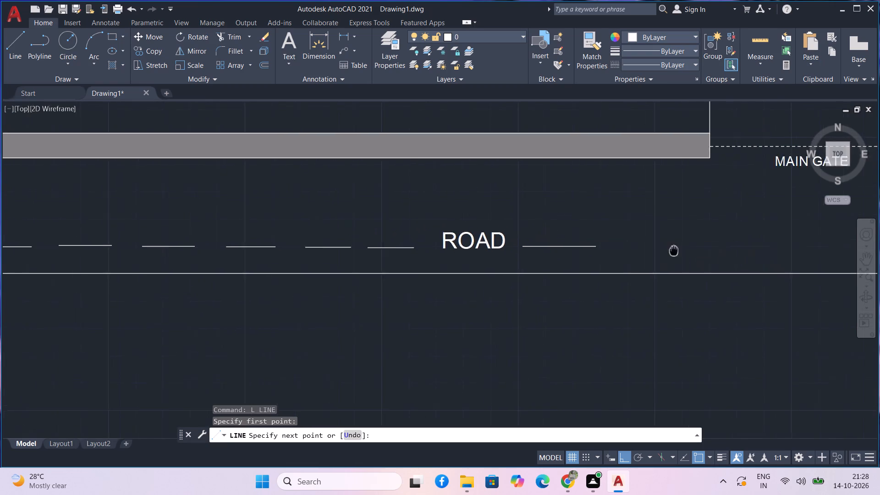
pyautogui.moveTo(664, 250); pyautogui.dragTo(523, 256, button='middle')
pyautogui.click(536, 253)
pyautogui.press('space')
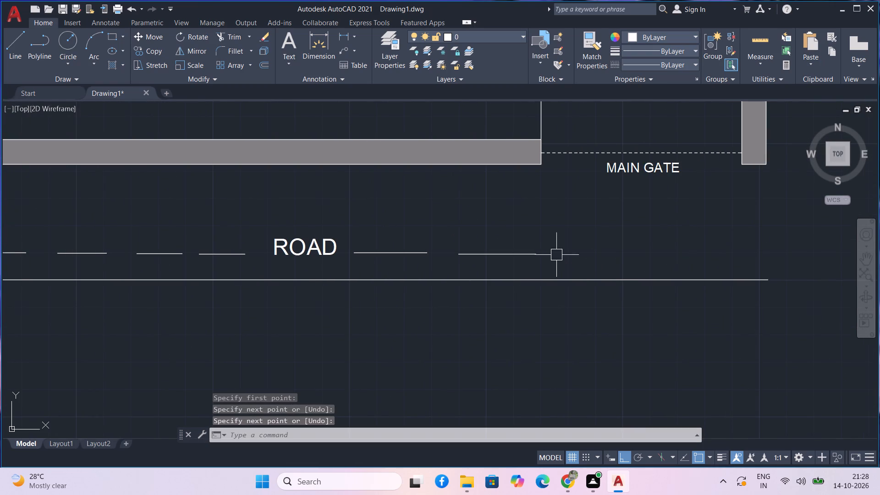
# Draw a third horizontal dash east of the ROAD label, in the same row below the MAIN GATE label.
pyautogui.write('L')
pyautogui.press('space')
pyautogui.click(570, 255)
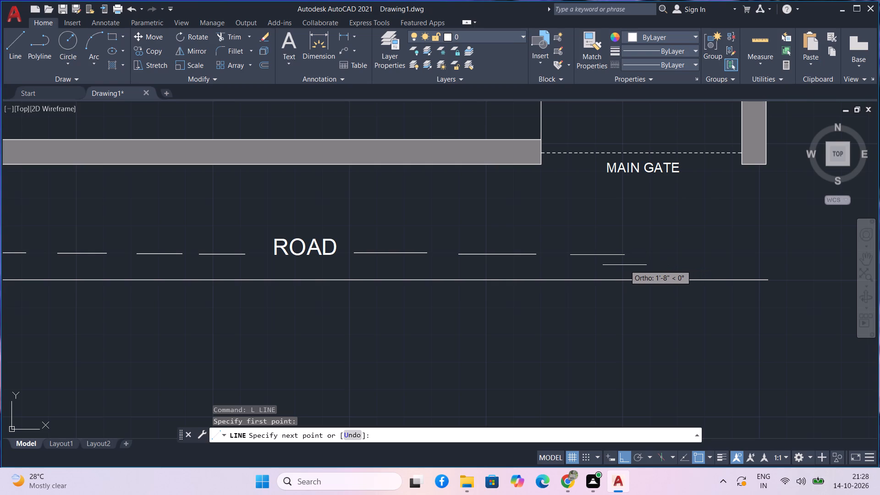
pyautogui.click(642, 264)
pyautogui.press('space')
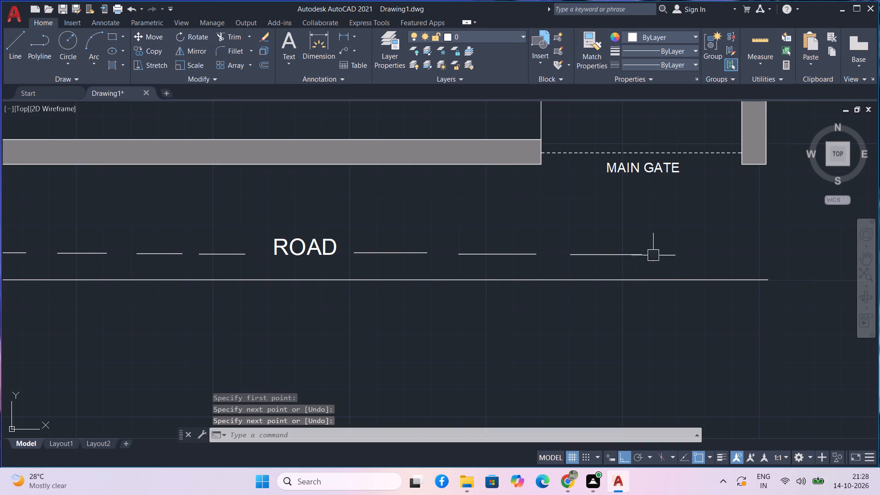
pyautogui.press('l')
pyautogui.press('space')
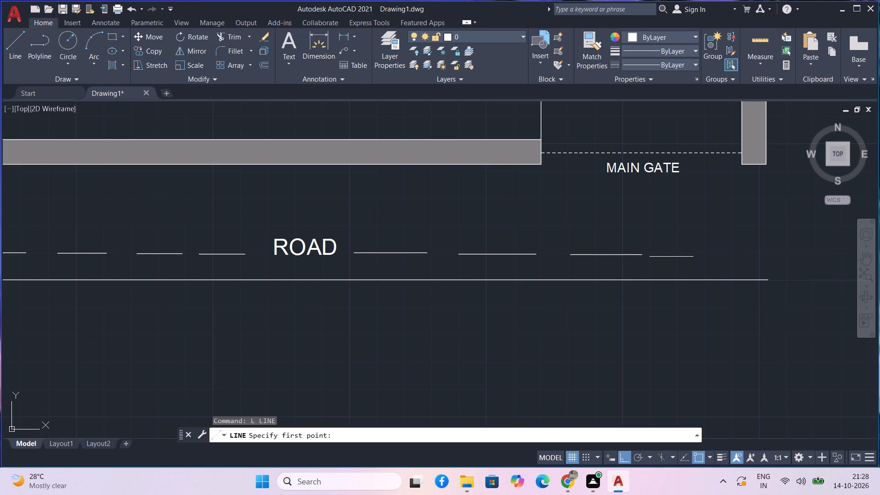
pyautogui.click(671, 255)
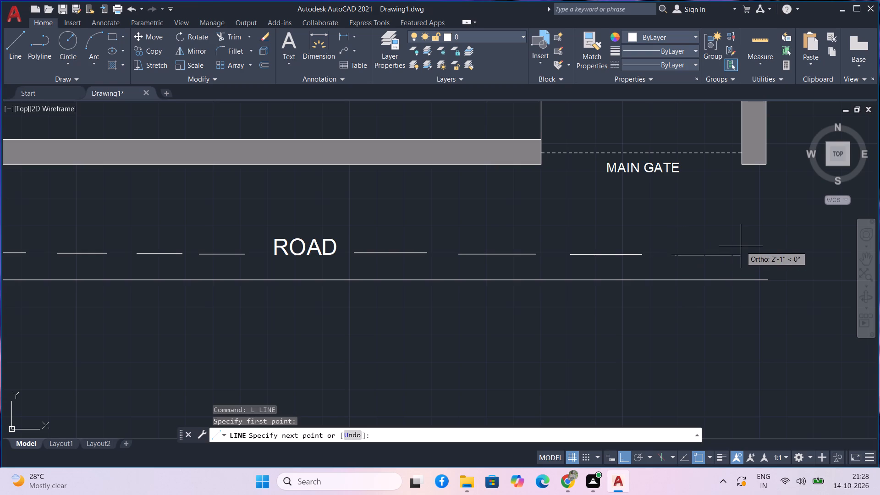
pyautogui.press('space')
# Draw a fourth horizontal dash about 2'-4" long east of the ROAD label, ending just short of the boundary wall's east end.
pyautogui.write('L')
pyautogui.press('space')
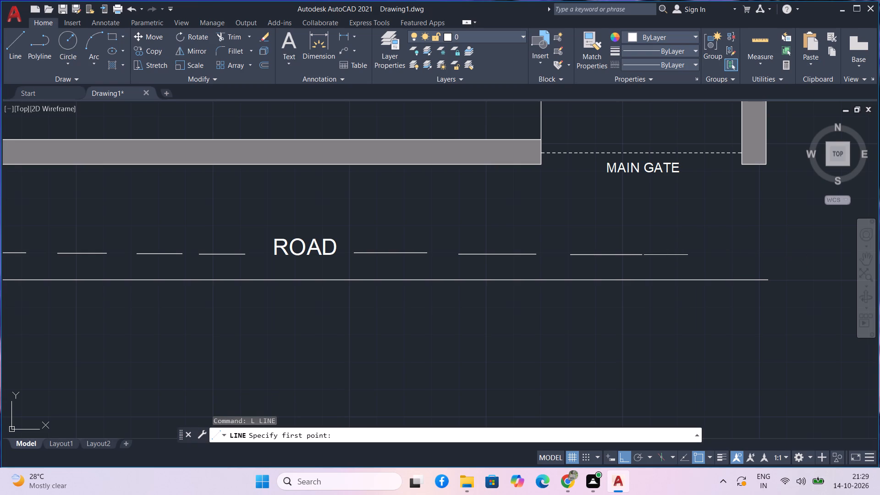
pyautogui.click(666, 255)
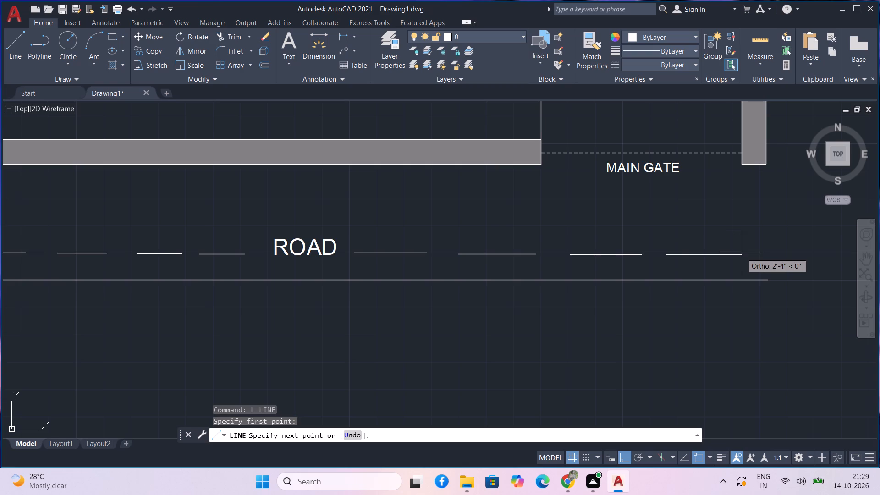
pyautogui.click(742, 253)
pyautogui.press('space')
# Fill the open strip between the Bedroom 1 and Toilet 1 south wall and the front boundary wall with a solid hatch coloured 0,0,0.
pyautogui.scroll(-2, 740, 260)
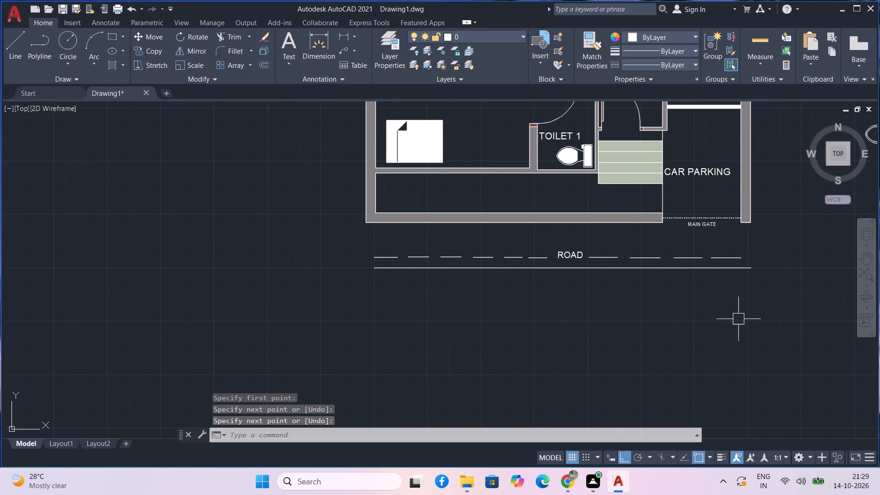
pyautogui.moveTo(734, 319); pyautogui.dragTo(732, 310, button='middle')
pyautogui.moveTo(537, 305); pyautogui.dragTo(540, 312, button='middle')
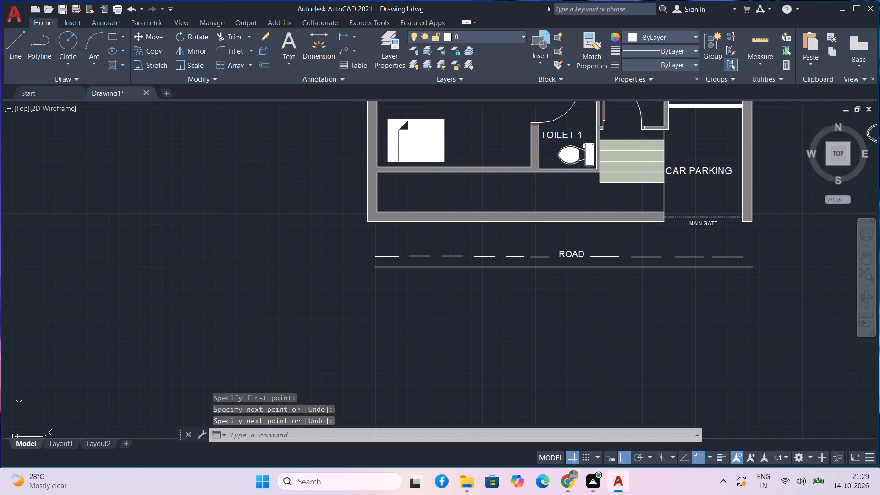
pyautogui.moveTo(536, 310); pyautogui.dragTo(284, 369, button='middle')
pyautogui.moveTo(276, 257); pyautogui.dragTo(284, 272, button='middle')
pyautogui.moveTo(286, 270); pyautogui.dragTo(290, 281, button='middle')
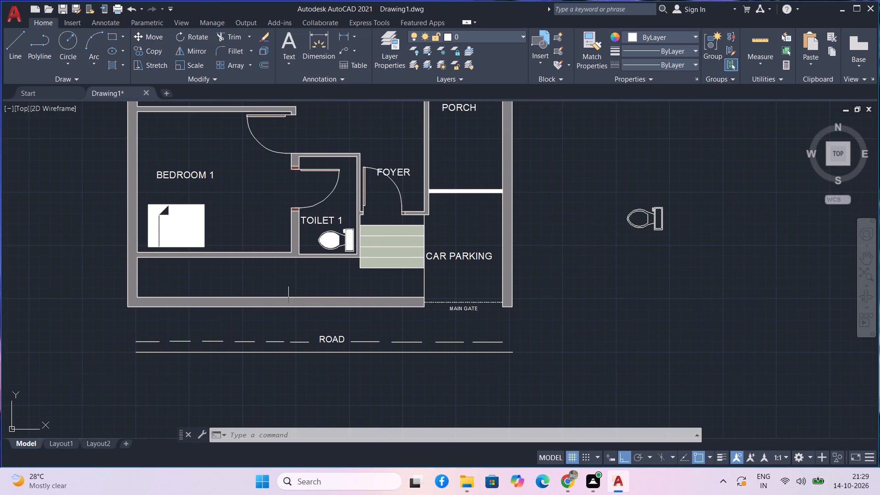
pyautogui.write('H')
pyautogui.press('space')
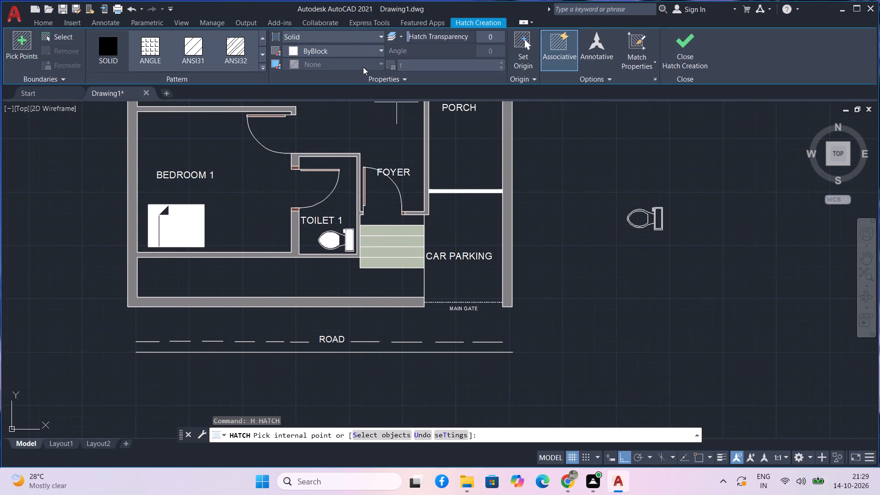
pyautogui.click(374, 53)
pyautogui.click(290, 115)
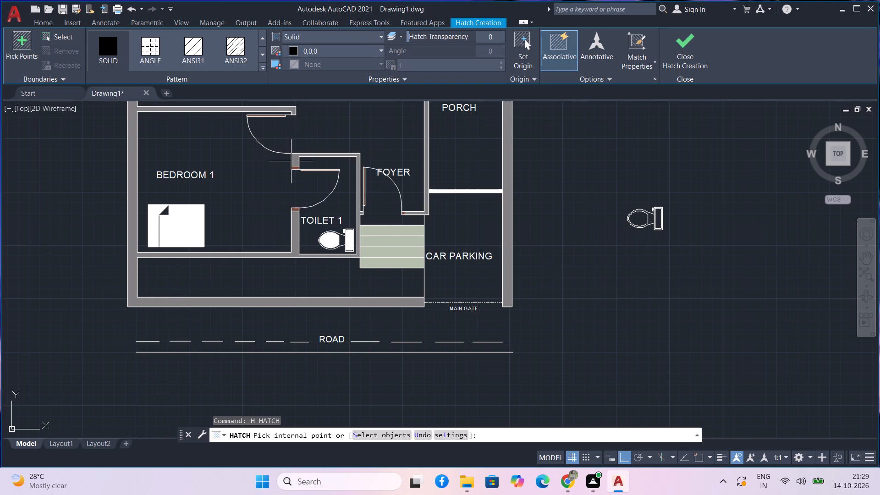
pyautogui.click(275, 272)
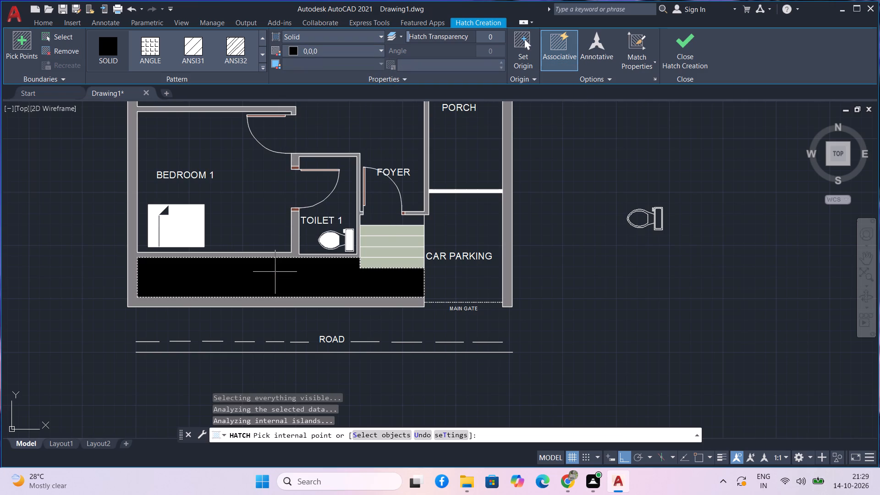
pyautogui.press('Return')
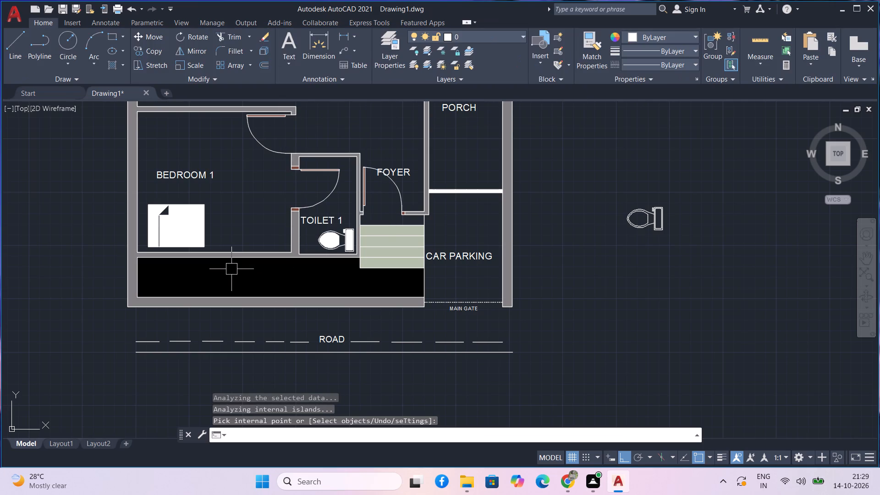
# Delete the spare toilet fixture lying outside the plan, east of the car parking.
pyautogui.scroll(-1, 286, 220)
pyautogui.moveTo(282, 220); pyautogui.dragTo(281, 223, button='middle')
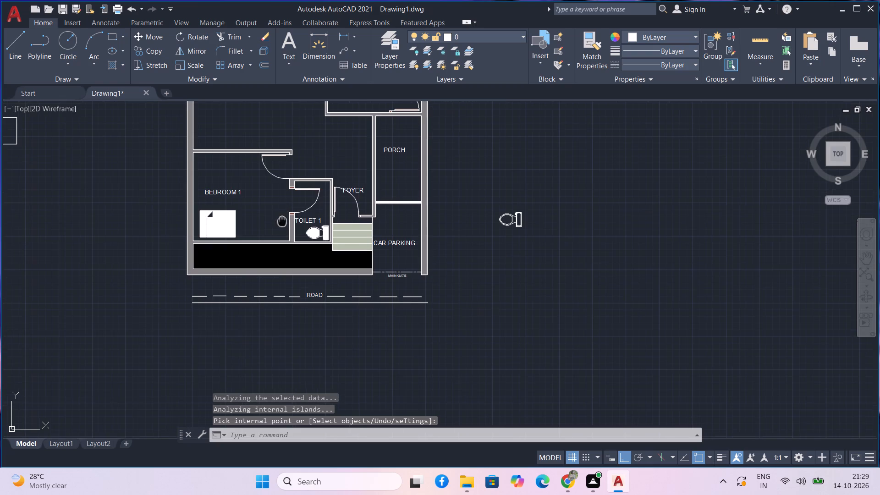
pyautogui.moveTo(281, 223); pyautogui.dragTo(265, 240, button='middle')
pyautogui.moveTo(528, 179); pyautogui.dragTo(531, 188, button='middle')
pyautogui.moveTo(527, 296); pyautogui.dragTo(525, 290)
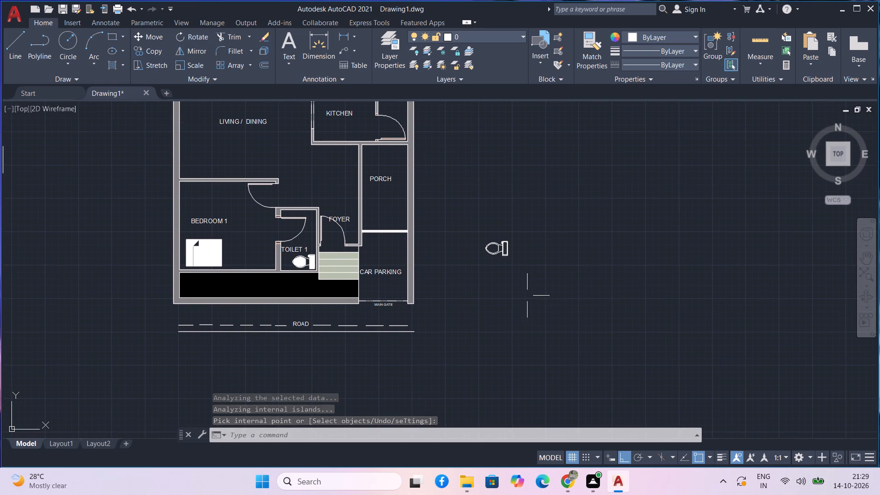
pyautogui.moveTo(525, 290); pyautogui.dragTo(508, 261)
pyautogui.click(493, 237)
pyautogui.press('Delete')
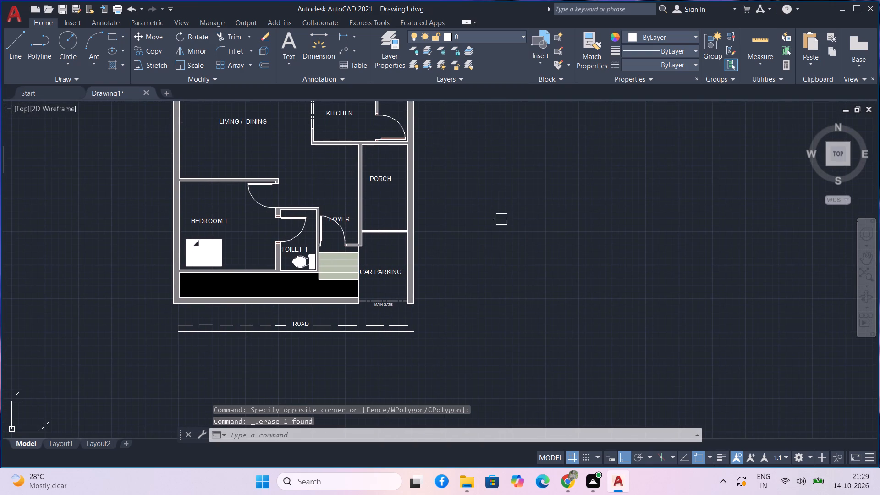
# Add a horizontal single-line text SLIDING DOOR in the kitchen, above the KITCHEN label and beside the dashed opening.
pyautogui.moveTo(467, 187); pyautogui.dragTo(492, 291, button='middle')
pyautogui.scroll(1, 342, 198)
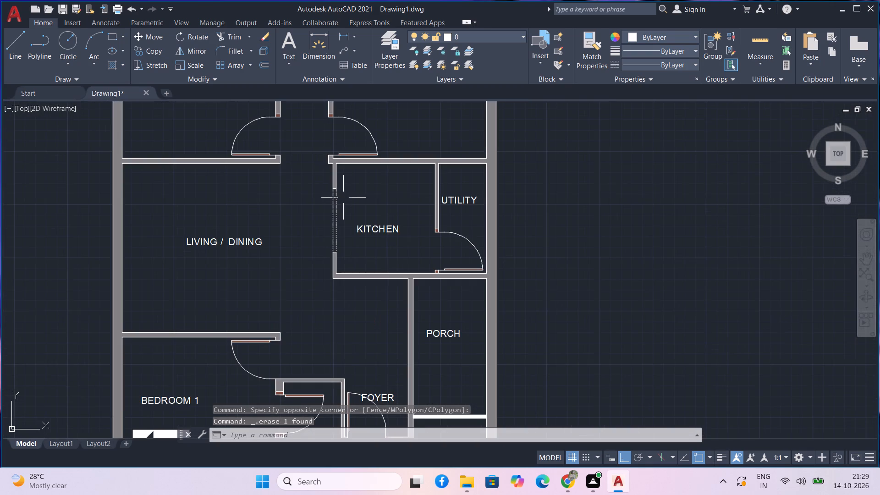
pyautogui.scroll(2, 348, 198)
pyautogui.moveTo(349, 203); pyautogui.dragTo(370, 217, button='middle')
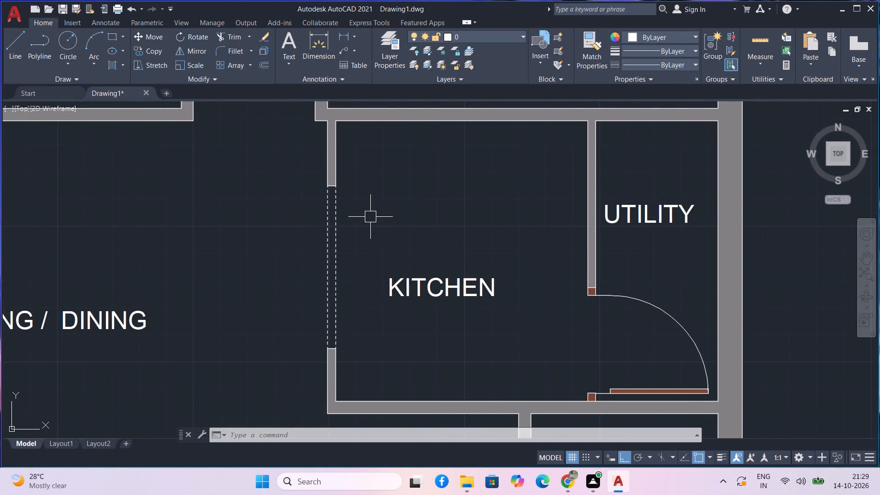
pyautogui.write('TEXT')
pyautogui.press('space')
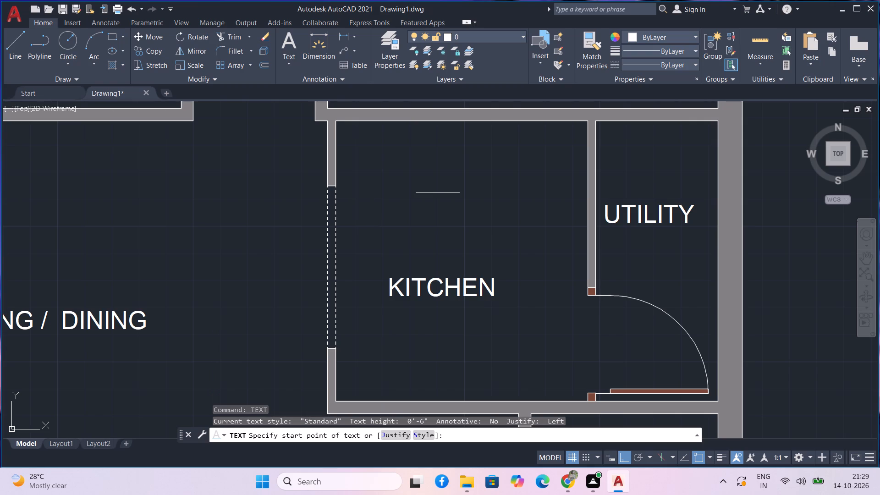
pyautogui.click(363, 227)
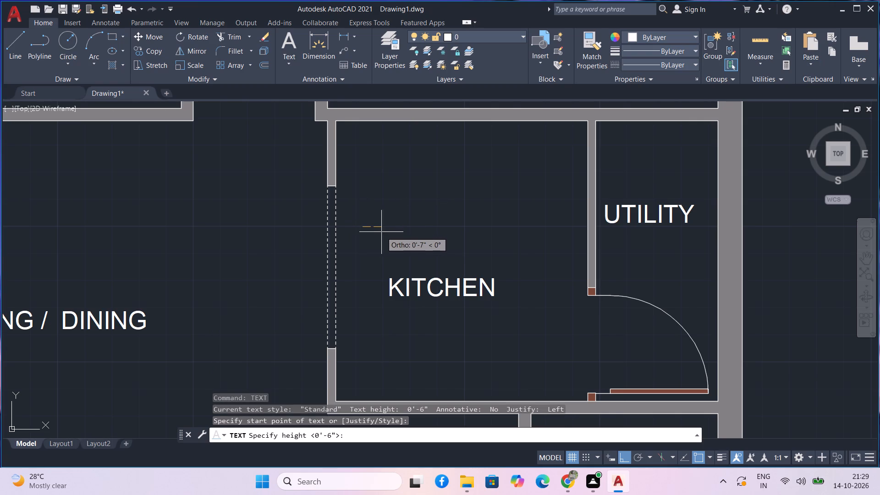
pyautogui.click(380, 232)
pyautogui.click(380, 232)
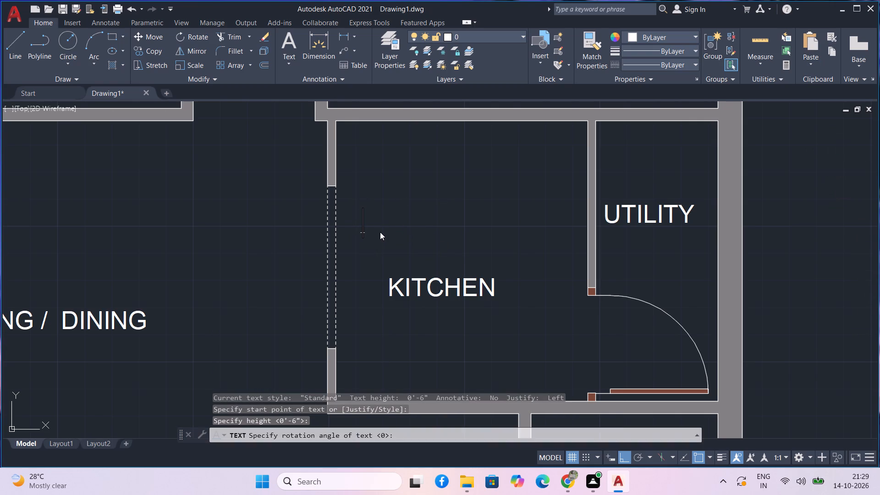
pyautogui.write('SLIDI')
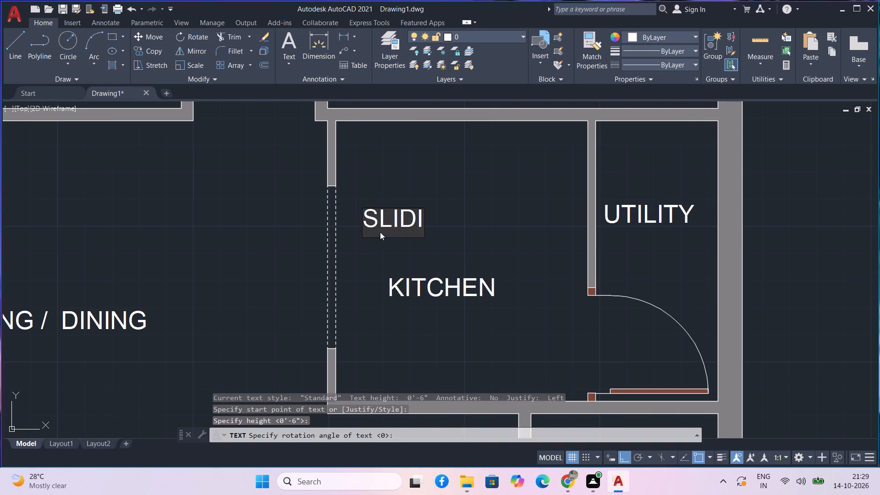
pyautogui.write('NG')
pyautogui.press('space')
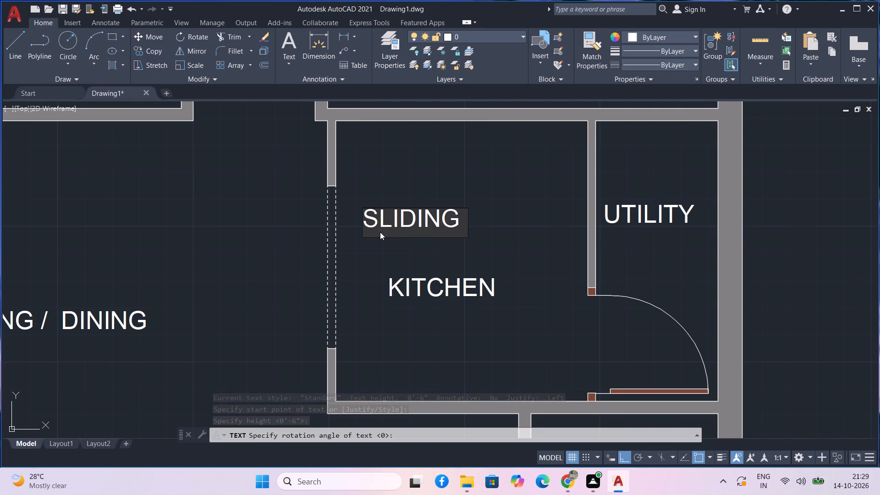
pyautogui.write('DOOR')
pyautogui.press('space')
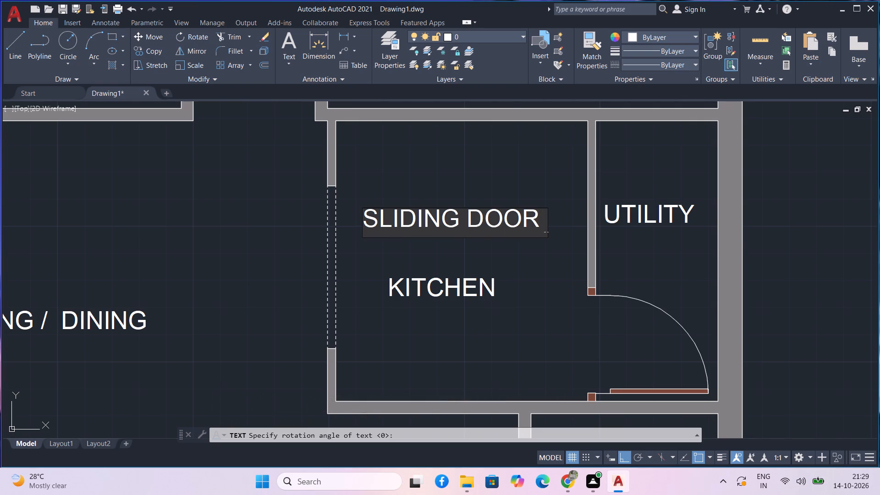
pyautogui.press('Return')
pyautogui.press('Return')
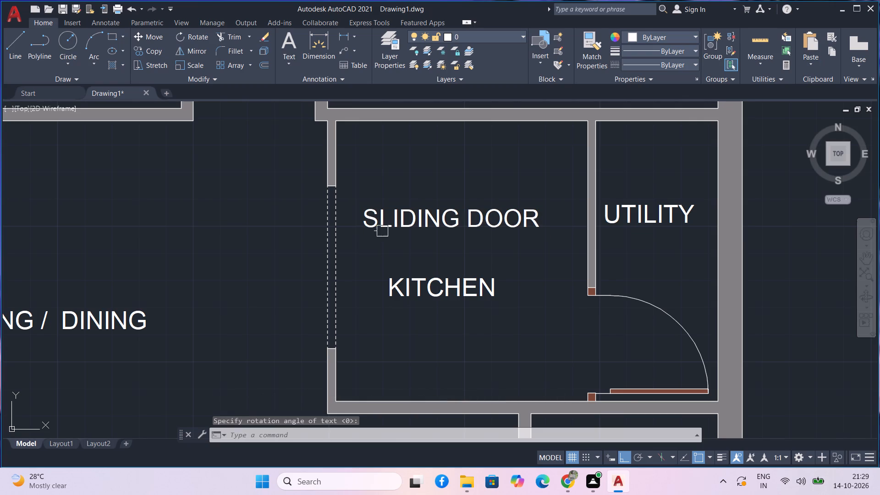
# Scale the SLIDING DOOR text down to a little over half its size, using its east end as the base point.
pyautogui.click(490, 221)
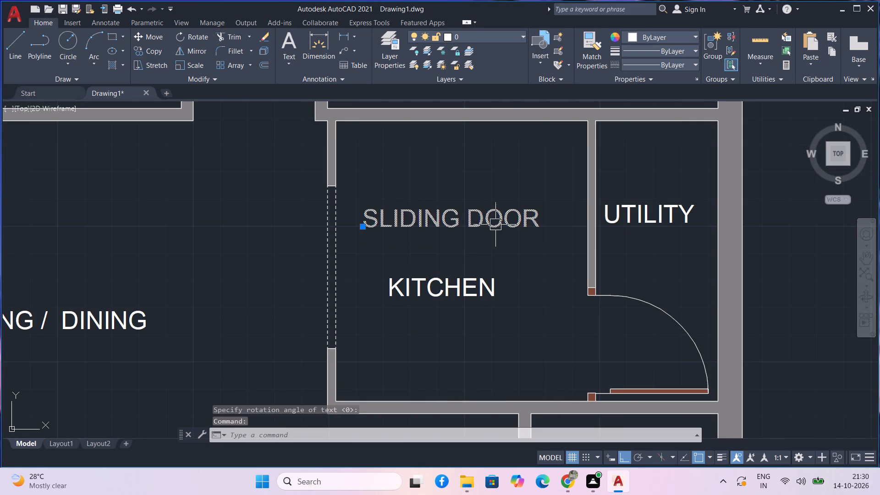
pyautogui.write('SC')
pyautogui.press('space')
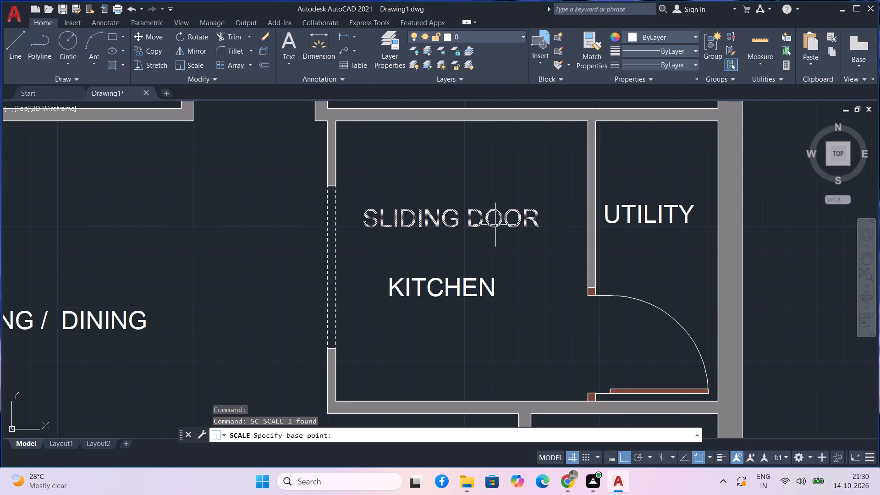
pyautogui.click(534, 224)
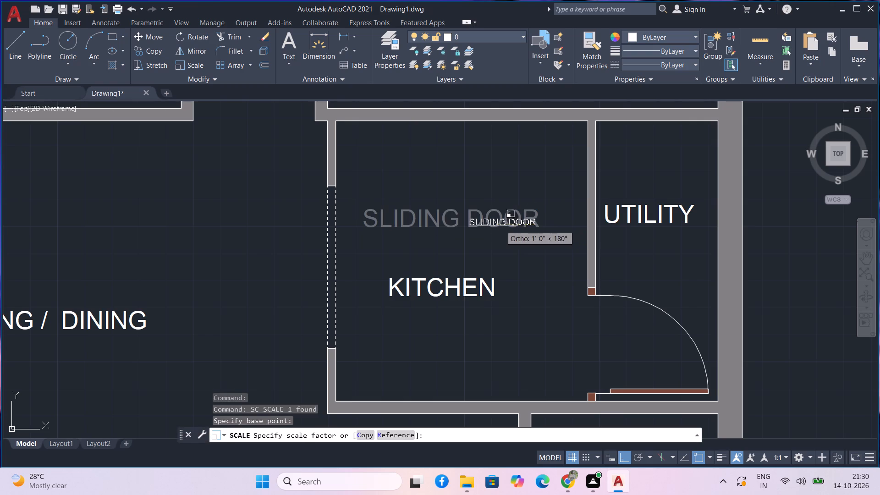
pyautogui.click(483, 225)
# Rotate the SLIDING DOOR text 90° counterclockwise about its starting end so it reads vertically.
pyautogui.moveTo(536, 238); pyautogui.dragTo(516, 217)
pyautogui.click(500, 211)
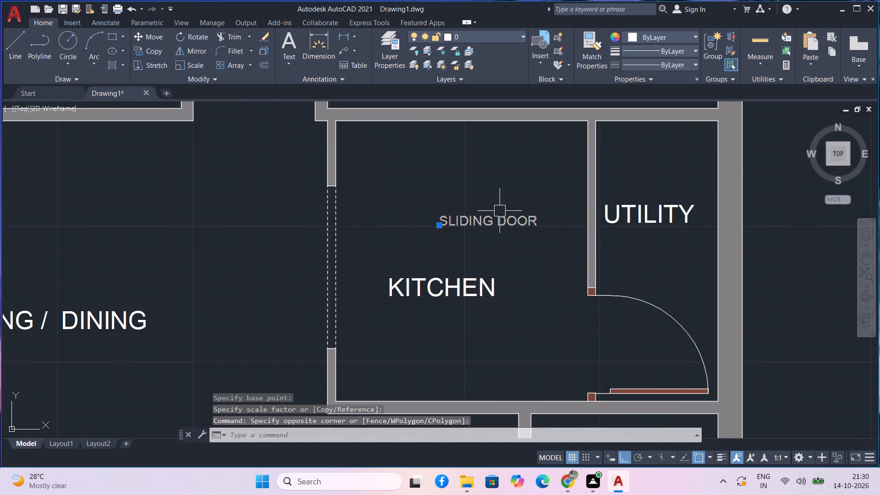
pyautogui.write('RO')
pyautogui.press('space')
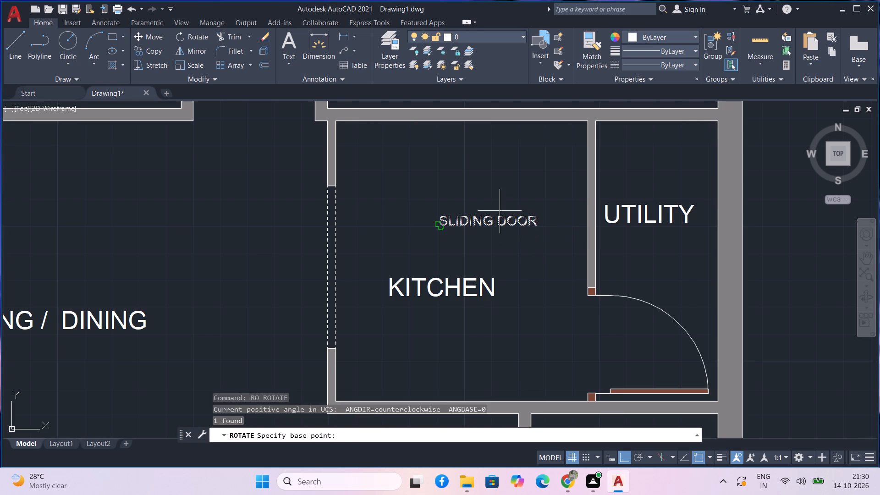
pyautogui.click(445, 220)
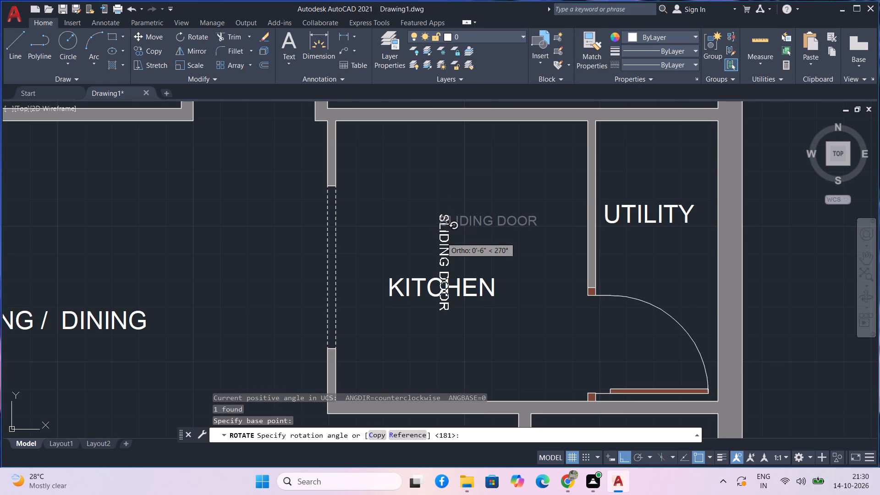
pyautogui.click(465, 168)
# Move the vertical SLIDING DOOR text to the living/dining side of the dashed kitchen opening, centred along it, with Ortho off.
pyautogui.moveTo(471, 215); pyautogui.dragTo(462, 211)
pyautogui.click(419, 203)
pyautogui.write('M')
pyautogui.press('space')
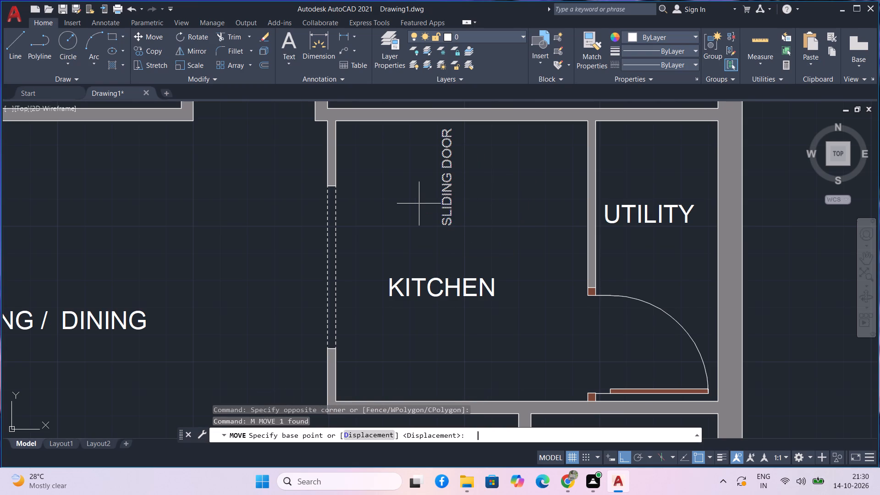
pyautogui.click(451, 220)
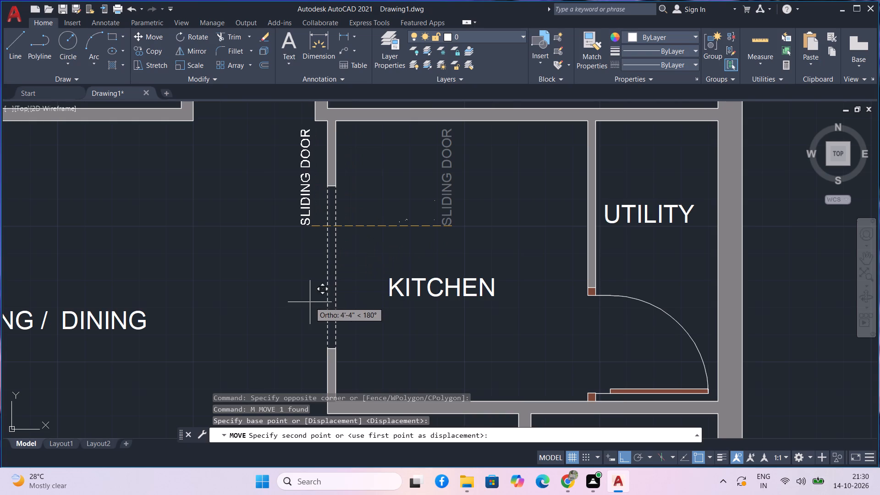
pyautogui.press('F8')
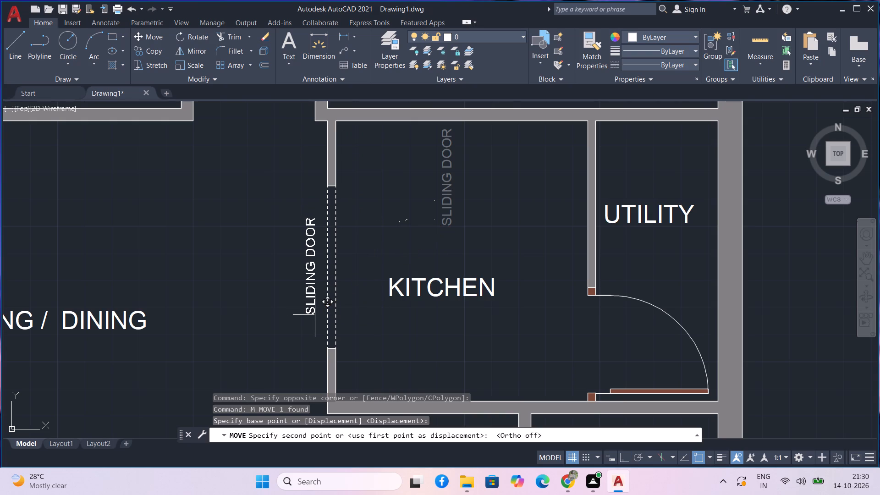
pyautogui.click(316, 314)
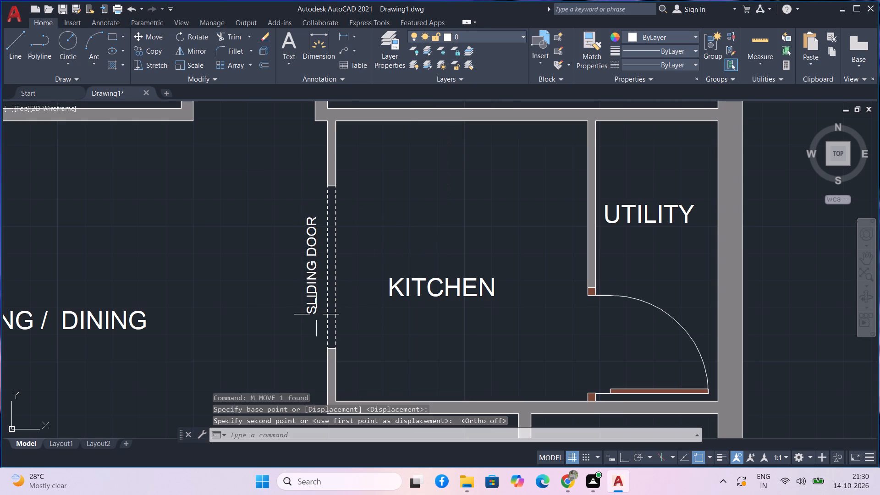
pyautogui.scroll(-1, 478, 281)
pyautogui.moveTo(480, 308); pyautogui.dragTo(497, 249, button='middle')
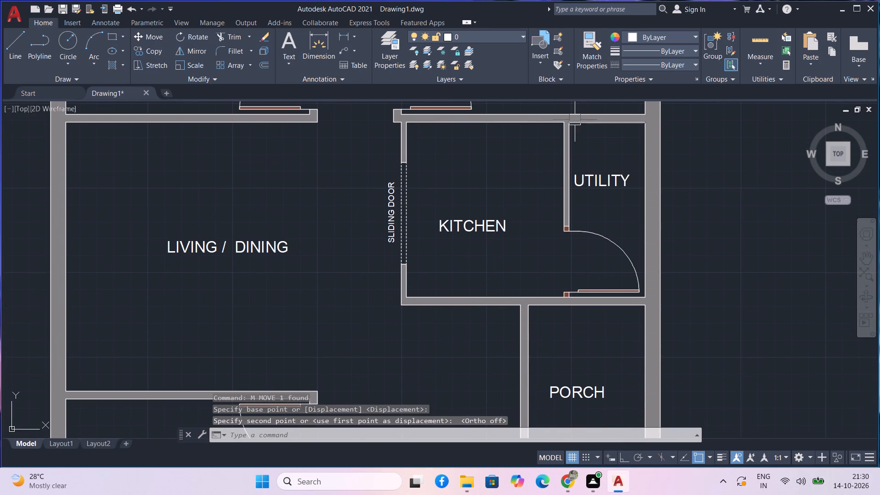
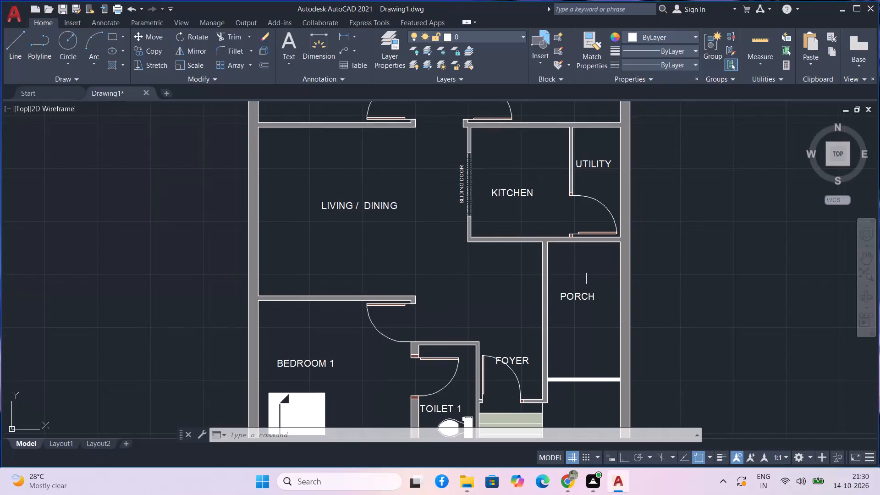
# Look over the whole floor plan, from the bedrooms and toilets down to the car parking and road.
pyautogui.moveTo(590, 278); pyautogui.dragTo(580, 269, button='middle')
pyautogui.moveTo(581, 312); pyautogui.dragTo(580, 308, button='middle')
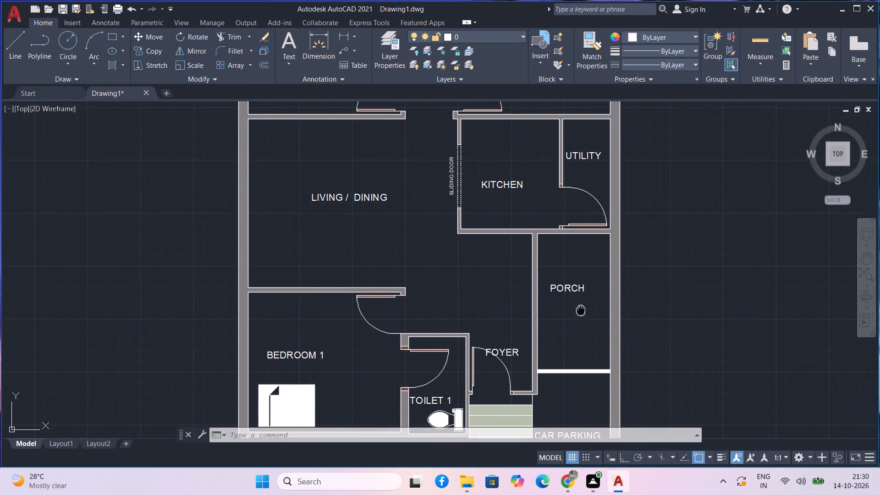
pyautogui.moveTo(580, 308); pyautogui.dragTo(577, 268, button='middle')
pyautogui.moveTo(571, 263); pyautogui.dragTo(574, 219, button='middle')
pyautogui.middleClick(568, 224)
pyautogui.moveTo(571, 234); pyautogui.dragTo(579, 311, button='middle')
pyautogui.scroll(-1, 577, 287)
pyautogui.moveTo(659, 269); pyautogui.dragTo(676, 316, button='middle')
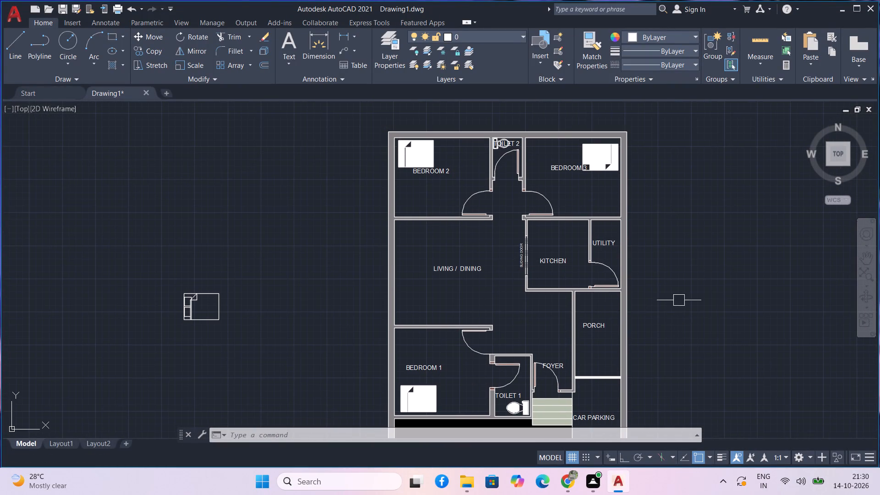
pyautogui.moveTo(679, 300); pyautogui.dragTo(672, 262, button='middle')
pyautogui.moveTo(672, 262); pyautogui.dragTo(671, 272, button='middle')
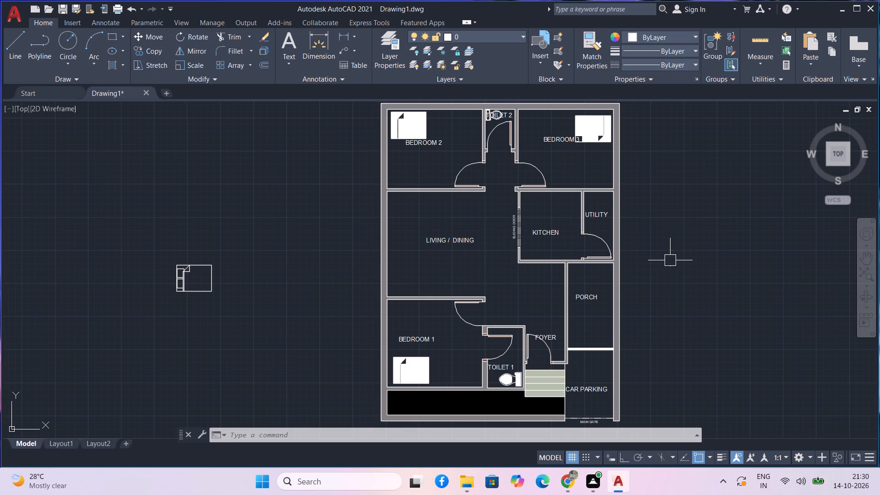
pyautogui.moveTo(670, 260); pyautogui.dragTo(656, 223, button='middle')
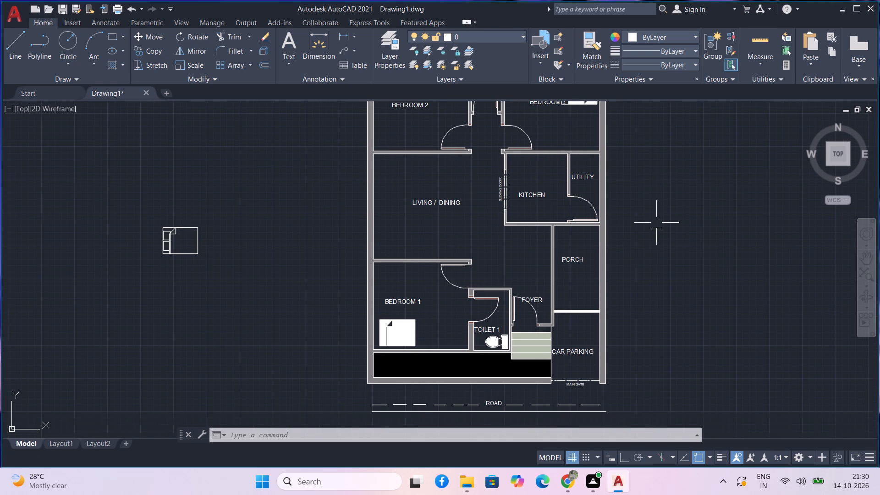
# Save the drawing in the Documents folder as 3BHK FLOOR PLAN 14 OCT, in AutoCAD 2018 Drawing format.
pyautogui.hotkey('ctrl', 's')
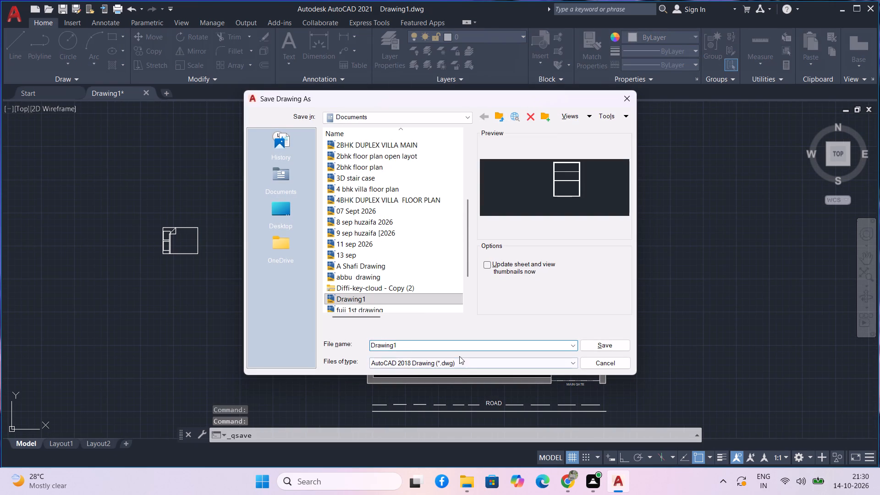
pyautogui.click(468, 347)
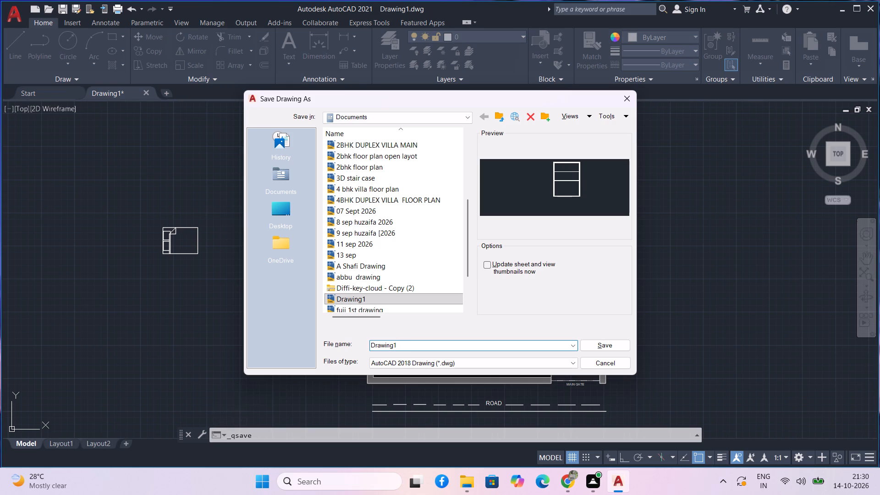
pyautogui.press('BackSpace')
pyautogui.press('BackSpace')
pyautogui.press('BackSpace')
pyautogui.press('BackSpace')
pyautogui.press('BackSpace')
pyautogui.press('BackSpace')
pyautogui.press('BackSpace')
pyautogui.press('BackSpace')
pyautogui.press('BackSpace')
pyautogui.press('BackSpace')
pyautogui.press('BackSpace')
pyautogui.press('BackSpace')
pyautogui.press('BackSpace')
pyautogui.press('BackSpace')
pyautogui.press('BackSpace')
pyautogui.press('BackSpace')
pyautogui.press('BackSpace')
pyautogui.press('BackSpace')
pyautogui.press('BackSpace')
pyautogui.press('BackSpace')
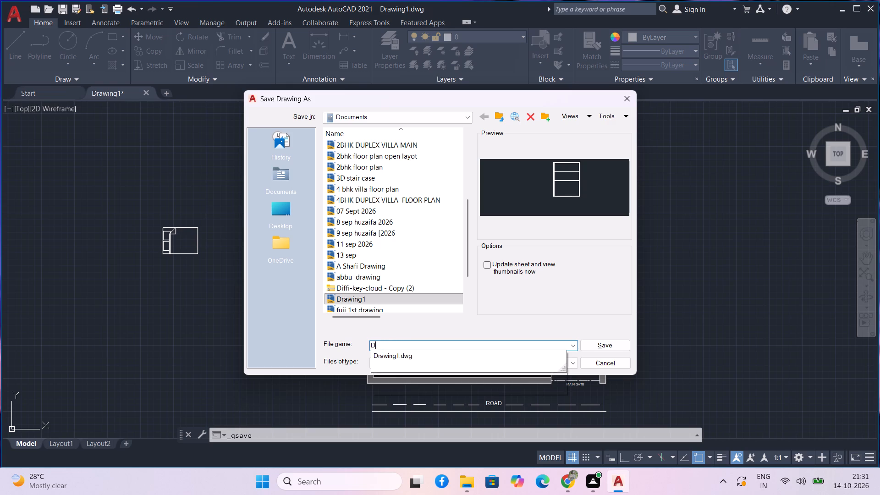
pyautogui.press('3')
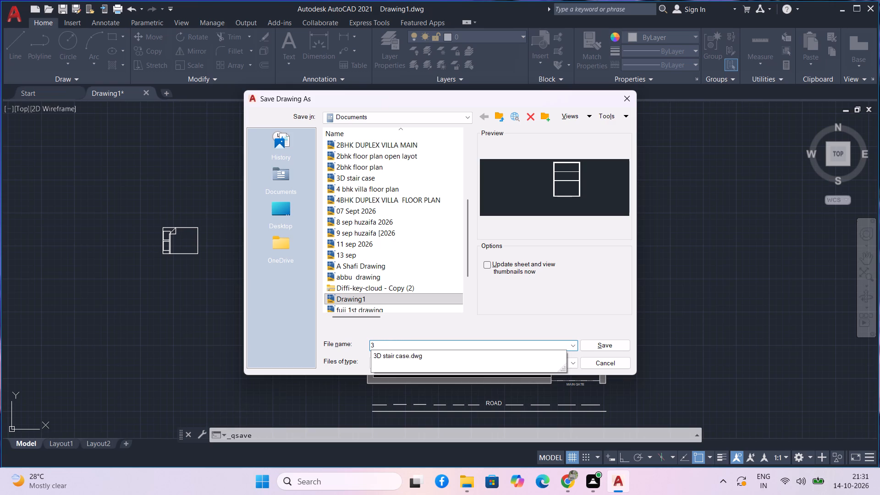
pyautogui.press('BackSpace')
pyautogui.write('3BHK')
pyautogui.press('space')
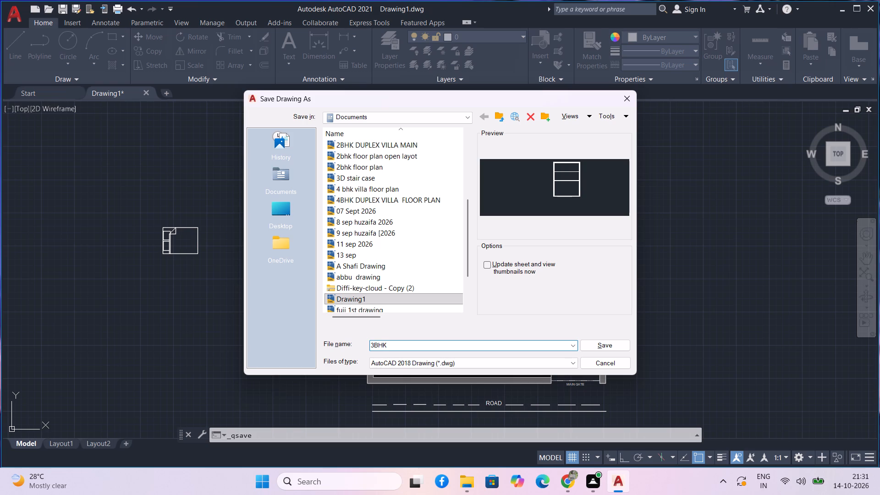
pyautogui.write('FLOOR')
pyautogui.press('space')
pyautogui.write('PLAN')
pyautogui.press('space')
pyautogui.press('1')
pyautogui.write('4 O')
pyautogui.write('CT')
pyautogui.press('space')
pyautogui.press('Return')
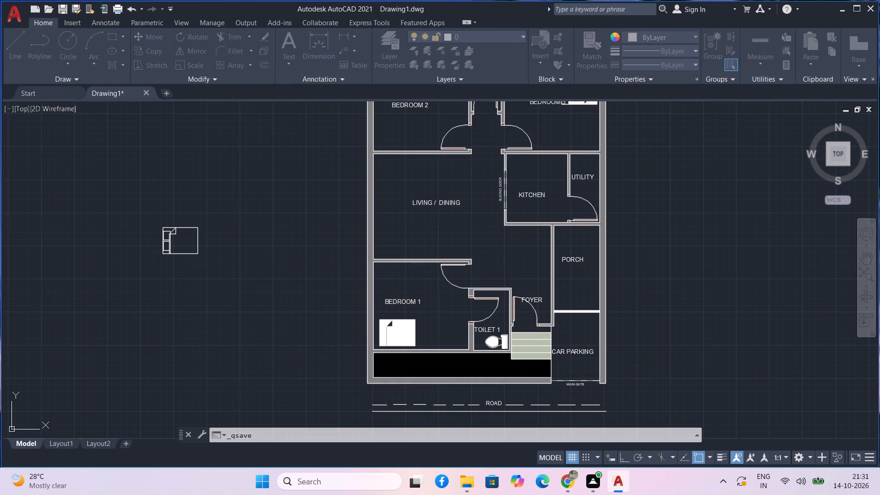